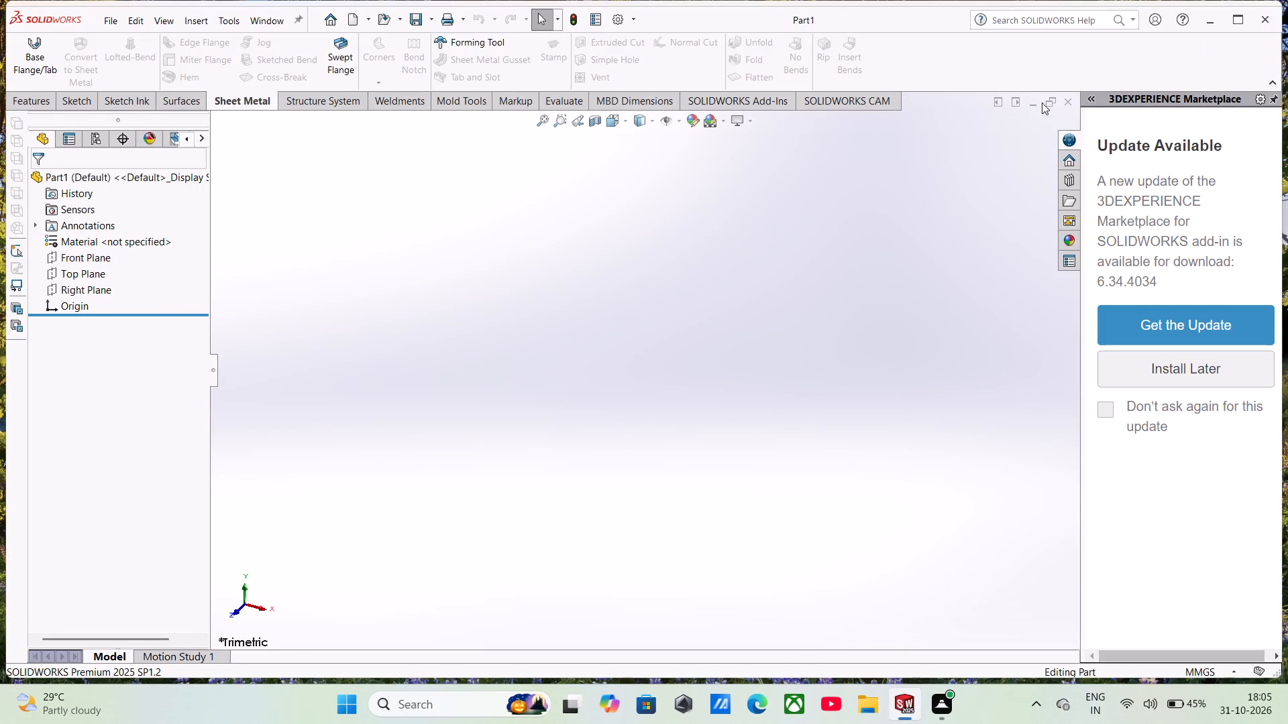
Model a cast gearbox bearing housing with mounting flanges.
Sketch a horizontal midpoint line about 144 mm long, centred on the upper endpoint of the vertical centerline.
click(72, 108)
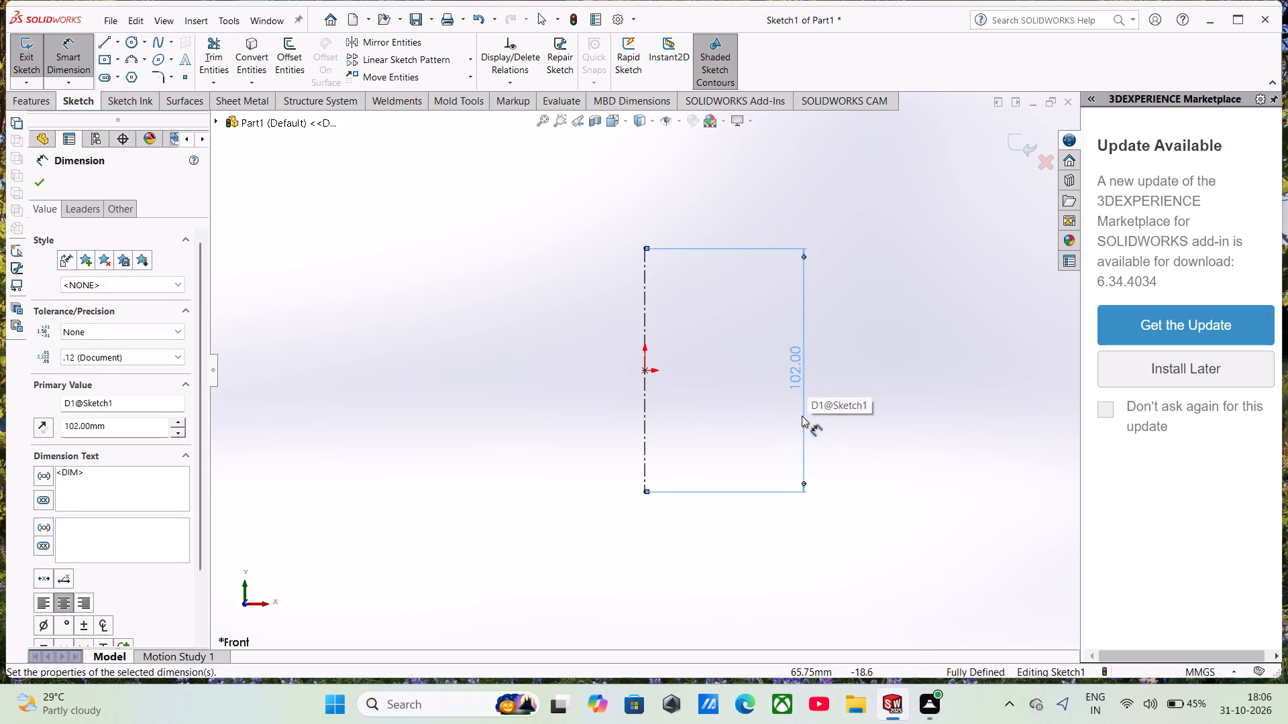
scroll(673, 383, up, 1)
scroll(673, 383, down, 3)
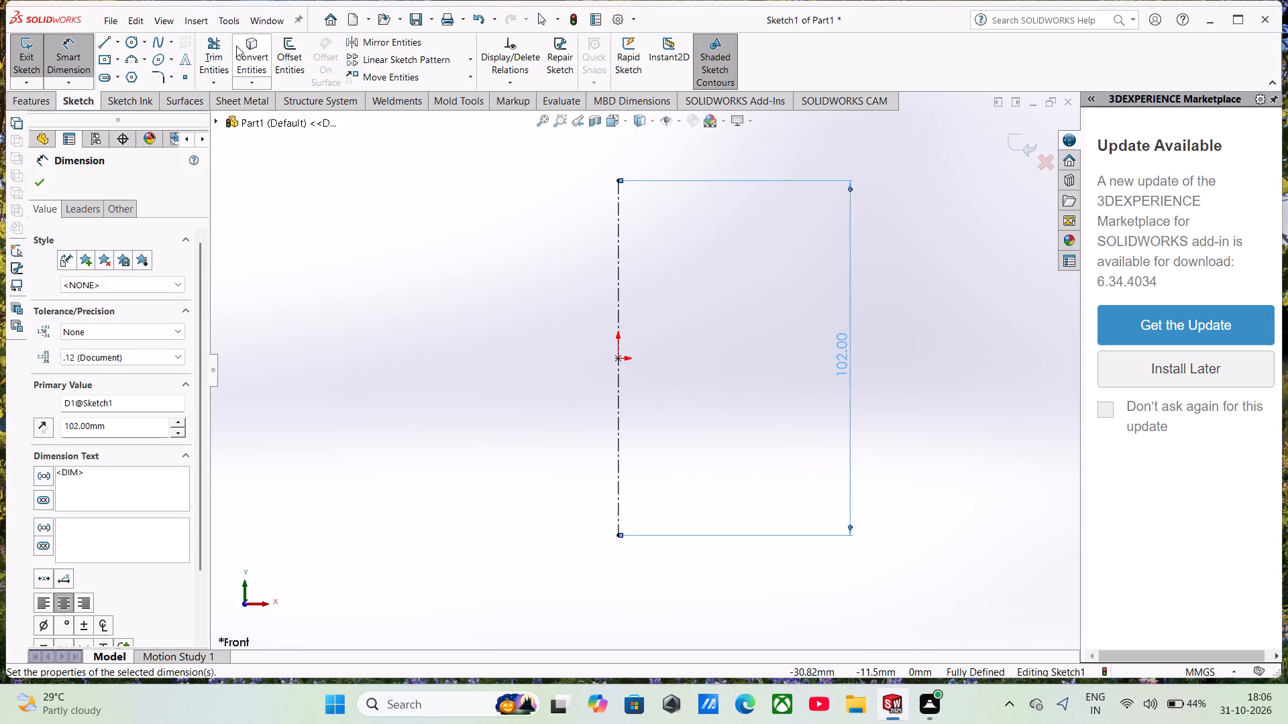
click(119, 40)
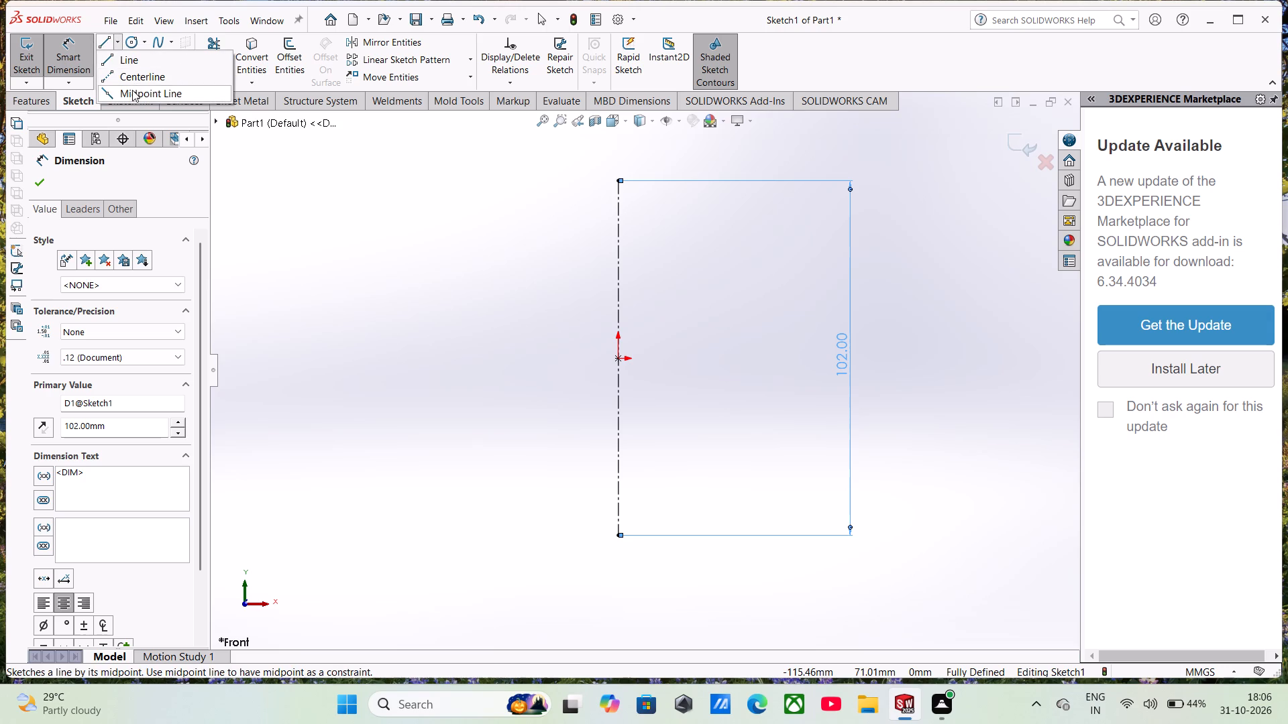
click(132, 90)
click(618, 180)
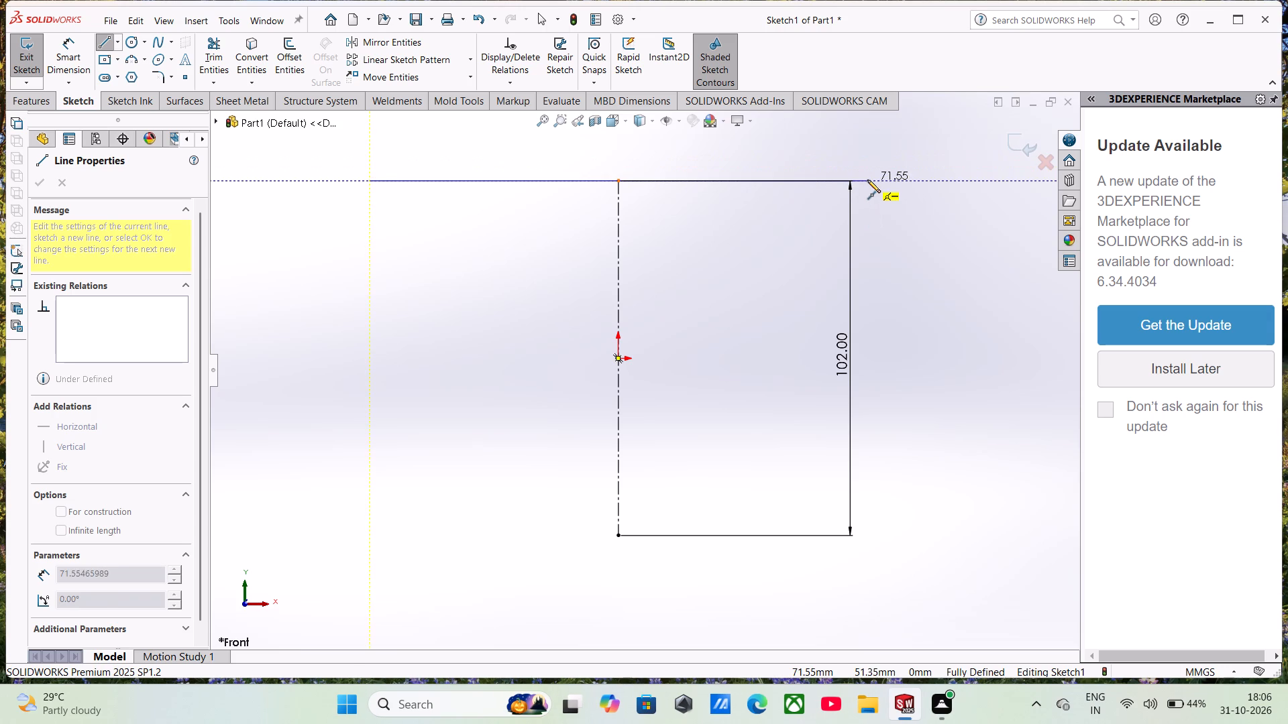
click(869, 180)
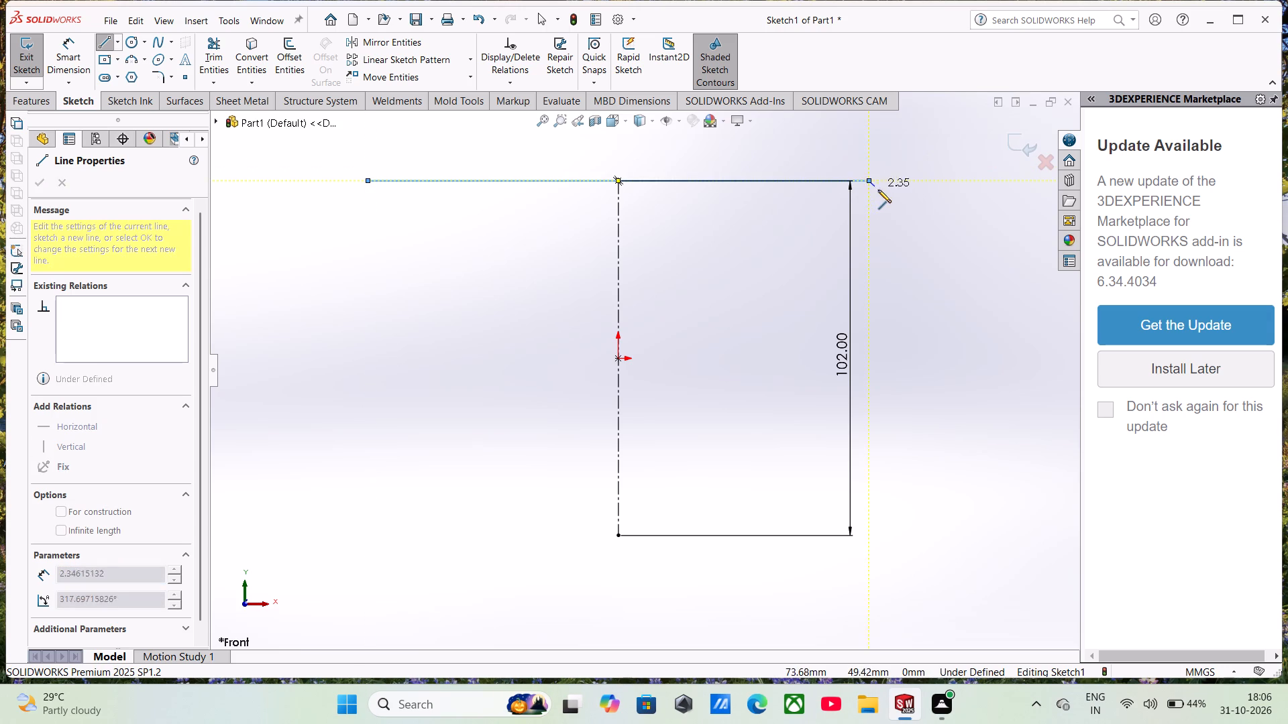
key(Escape)
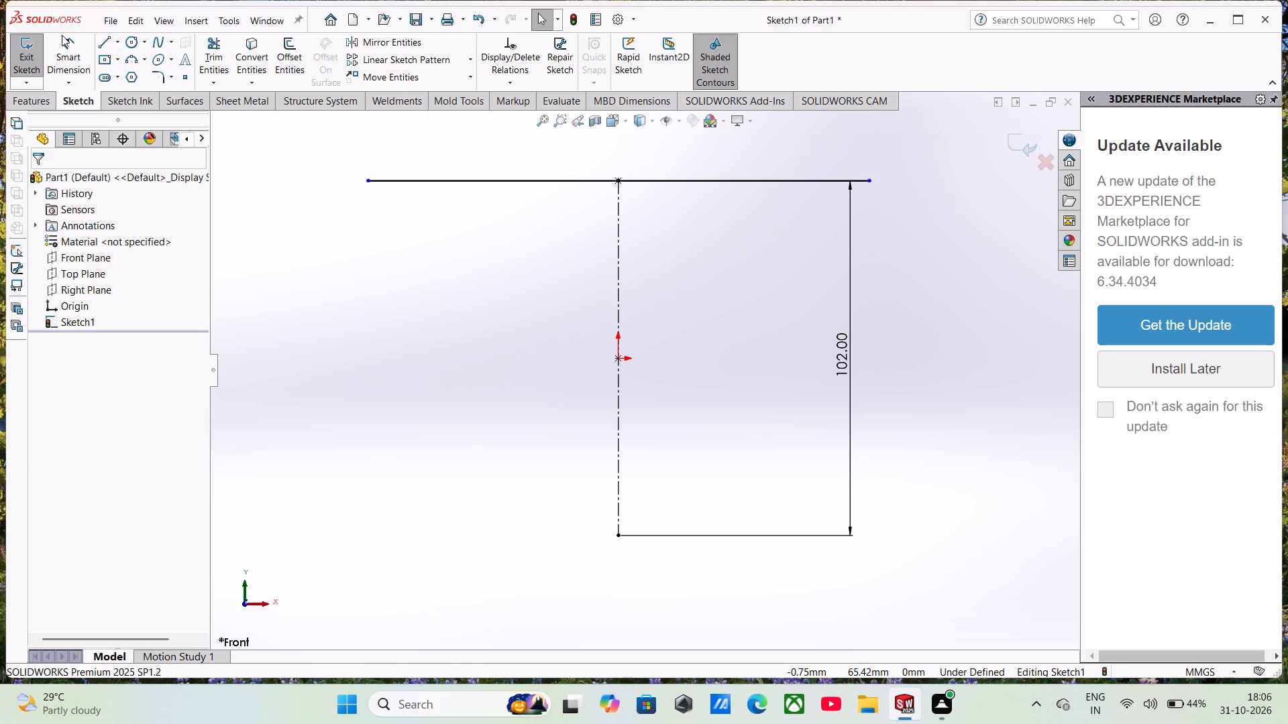
Dimension the top horizontal line between its two endpoints at 190 mm.
click(63, 38)
click(366, 184)
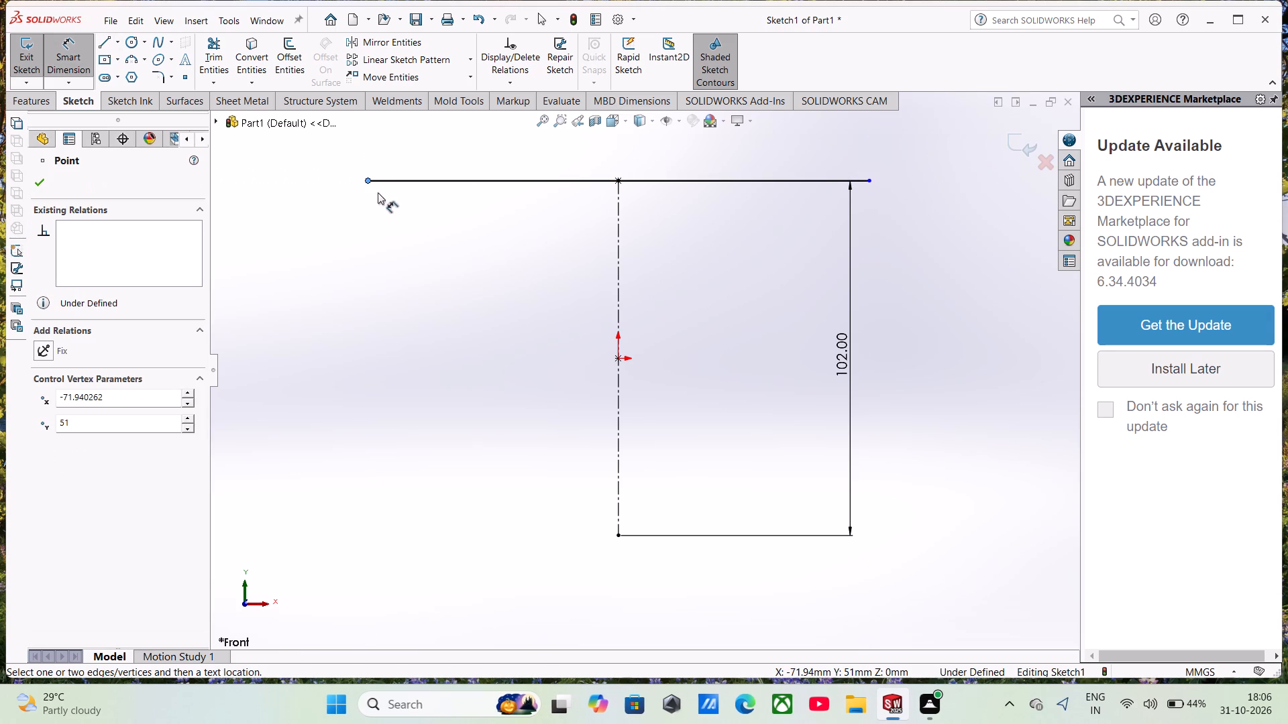
click(865, 180)
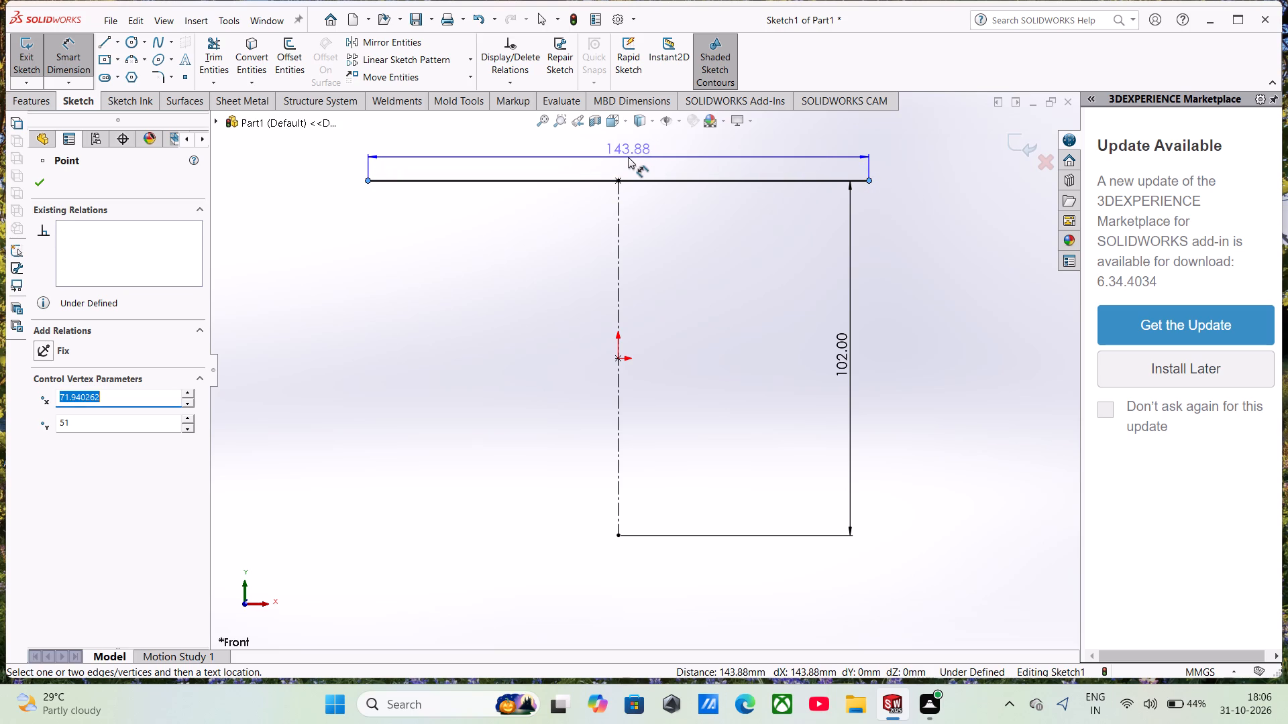
click(627, 157)
text(190)
key(Return)
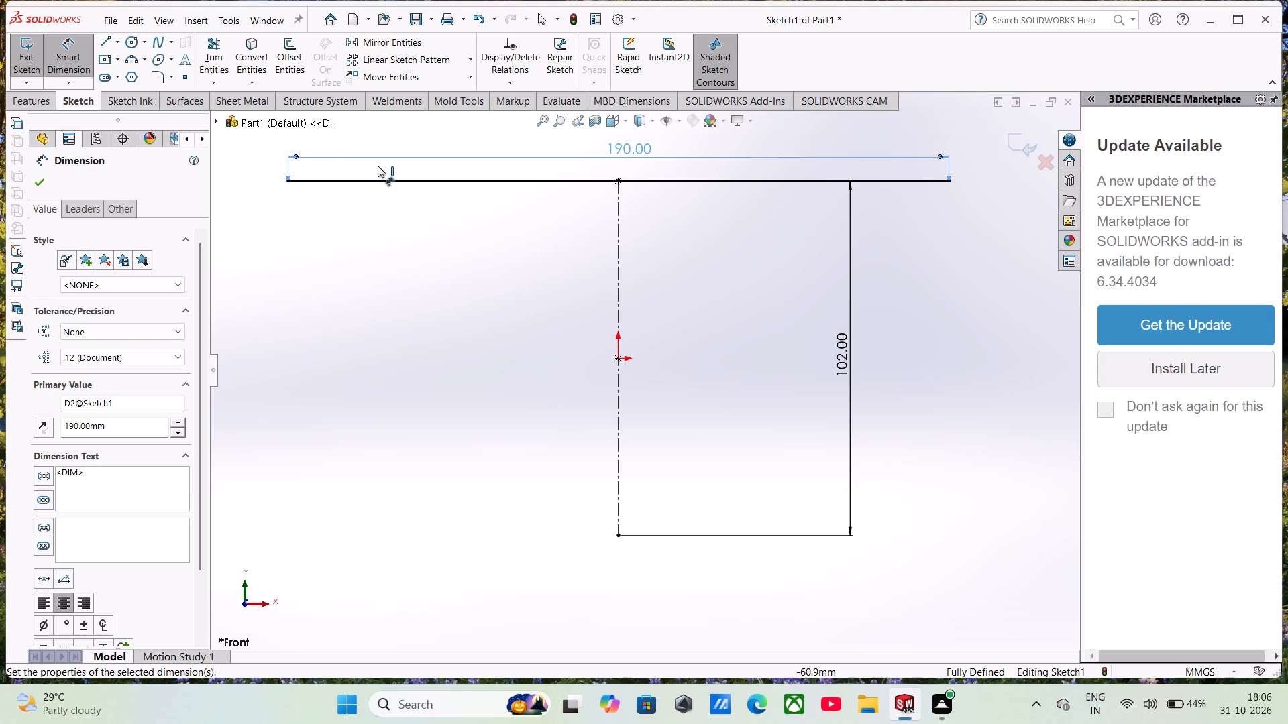
Sketch a vertical line down from the top line's left endpoint and dimension its length at 12 mm.
click(105, 44)
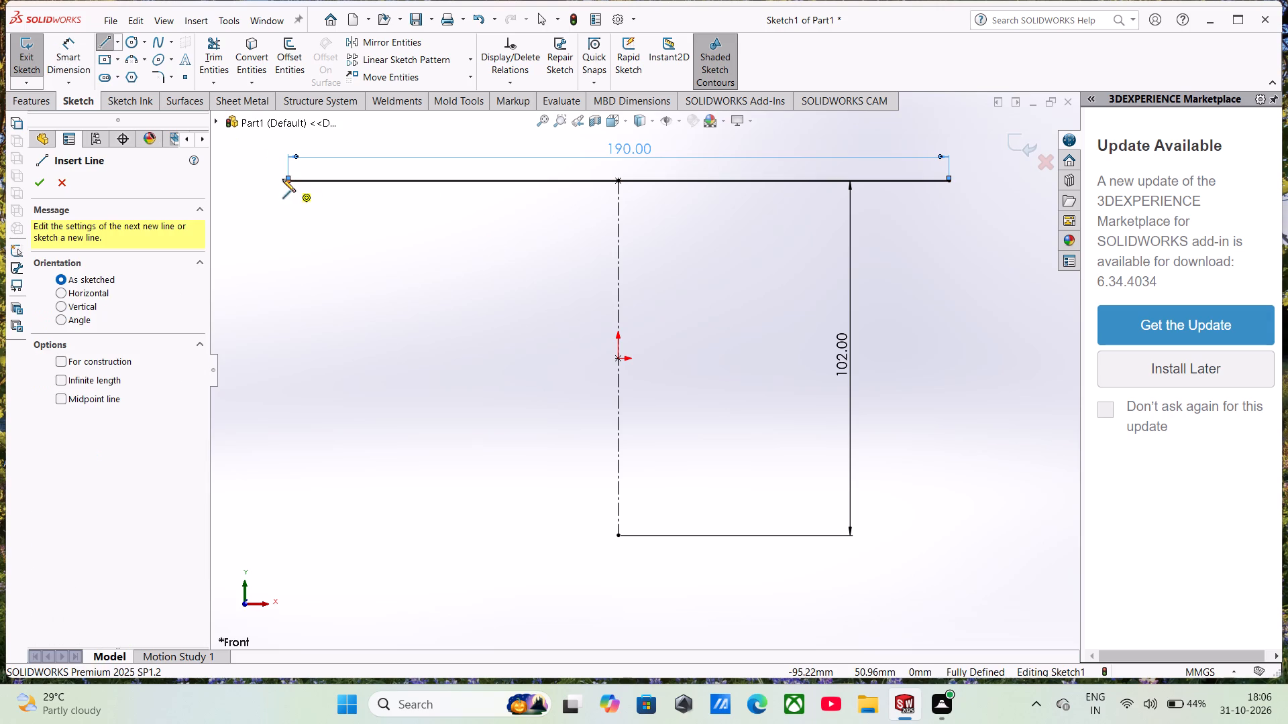
click(289, 183)
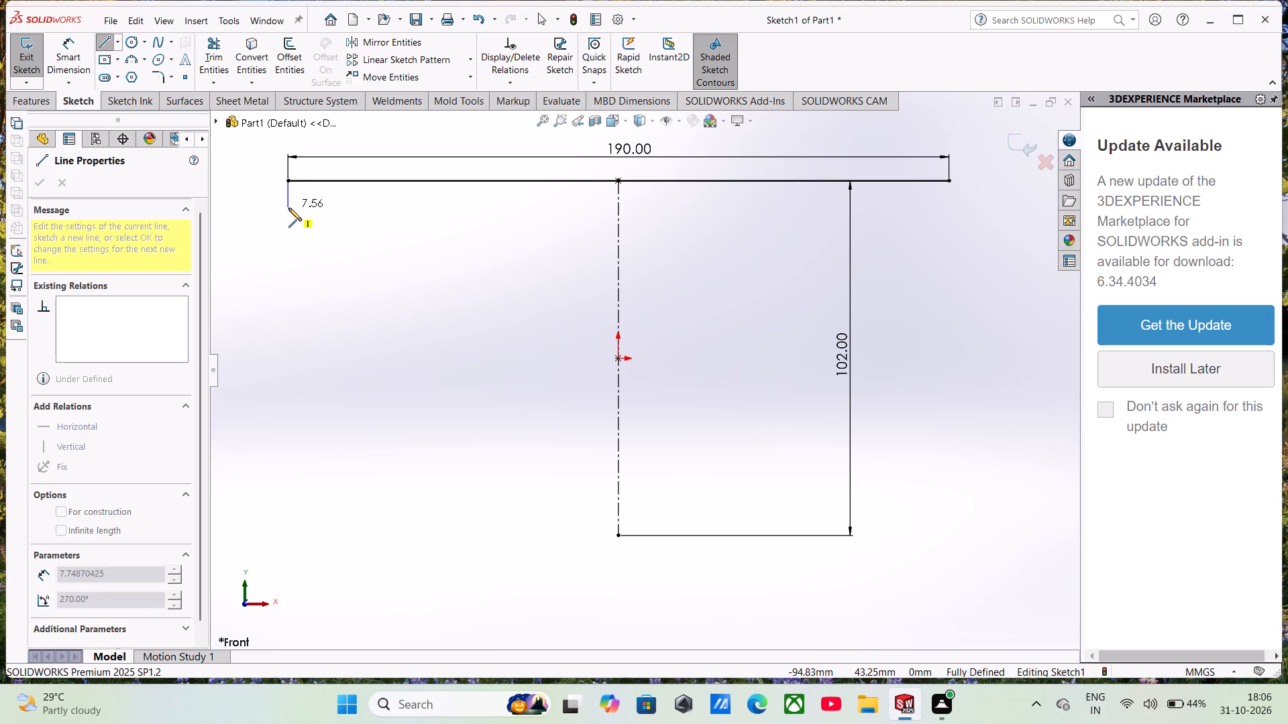
click(288, 208)
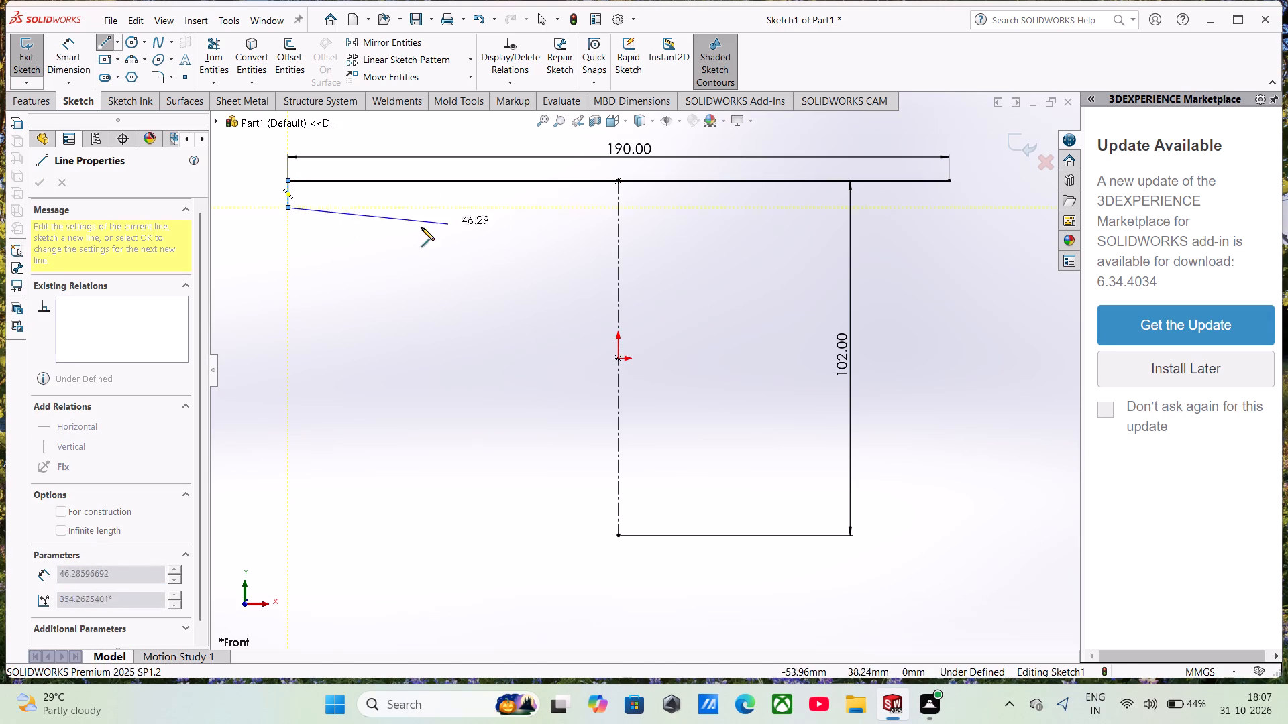
key(Escape)
click(72, 70)
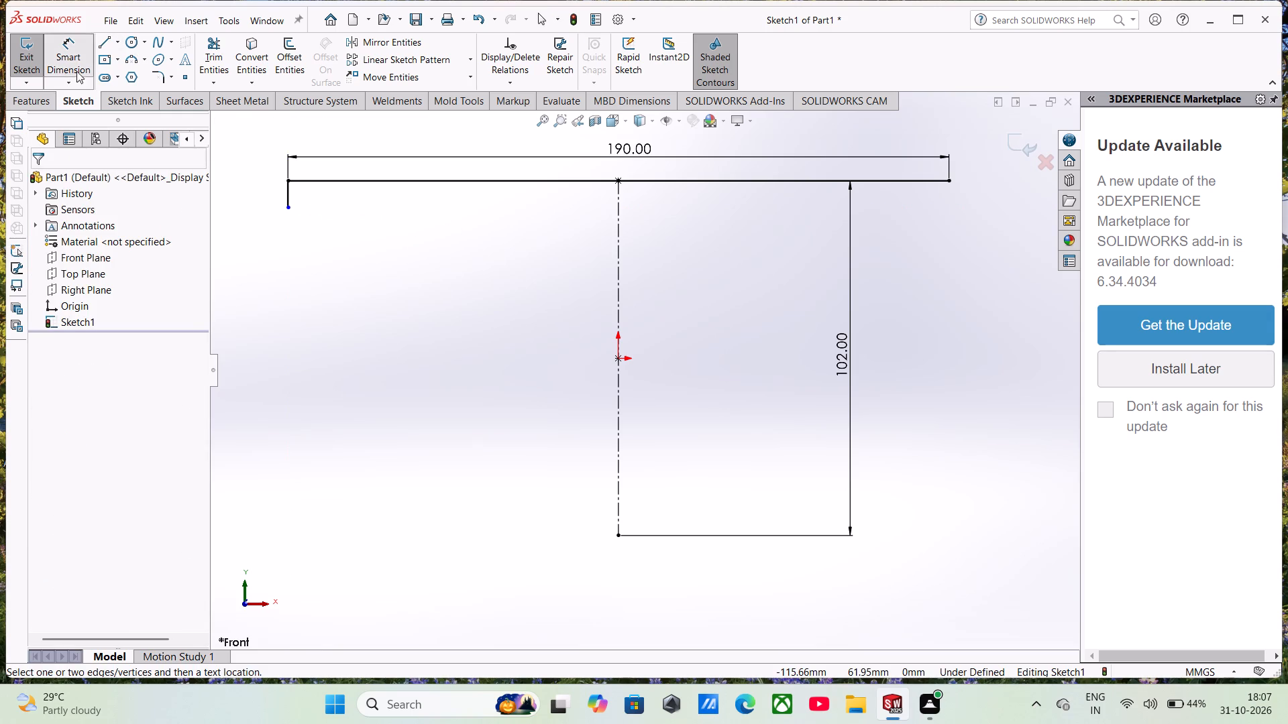
click(288, 198)
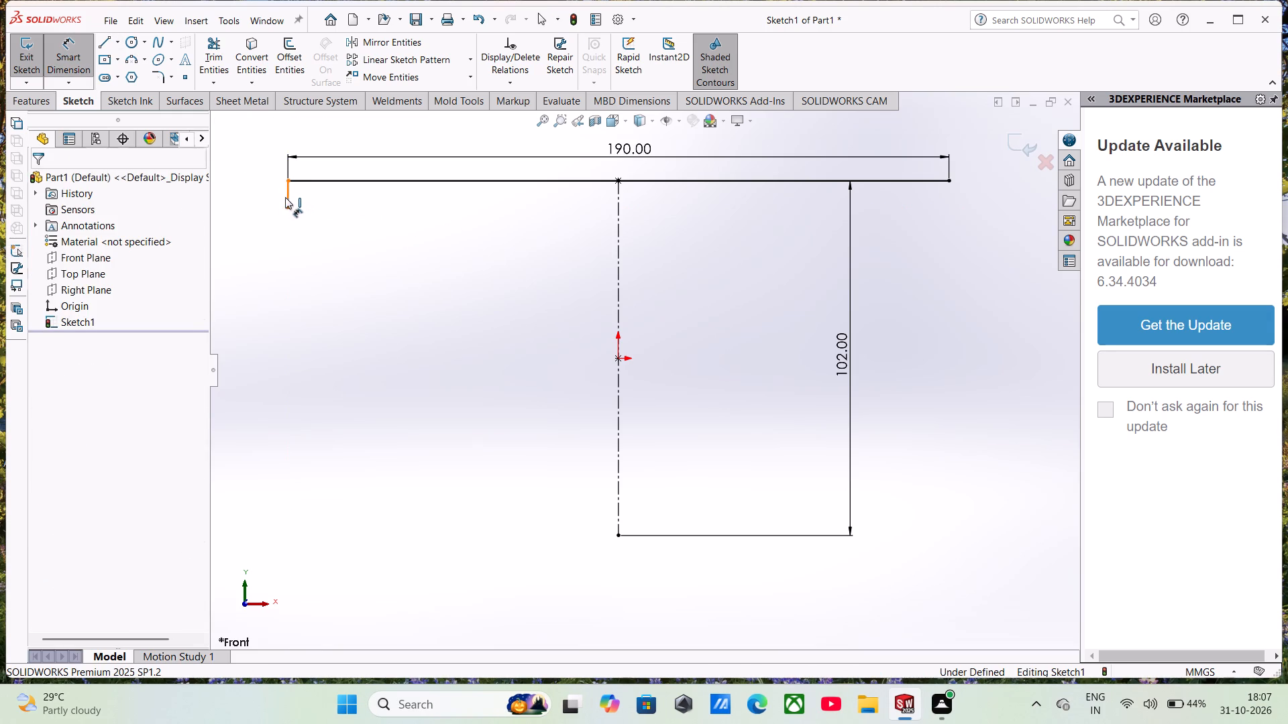
click(263, 243)
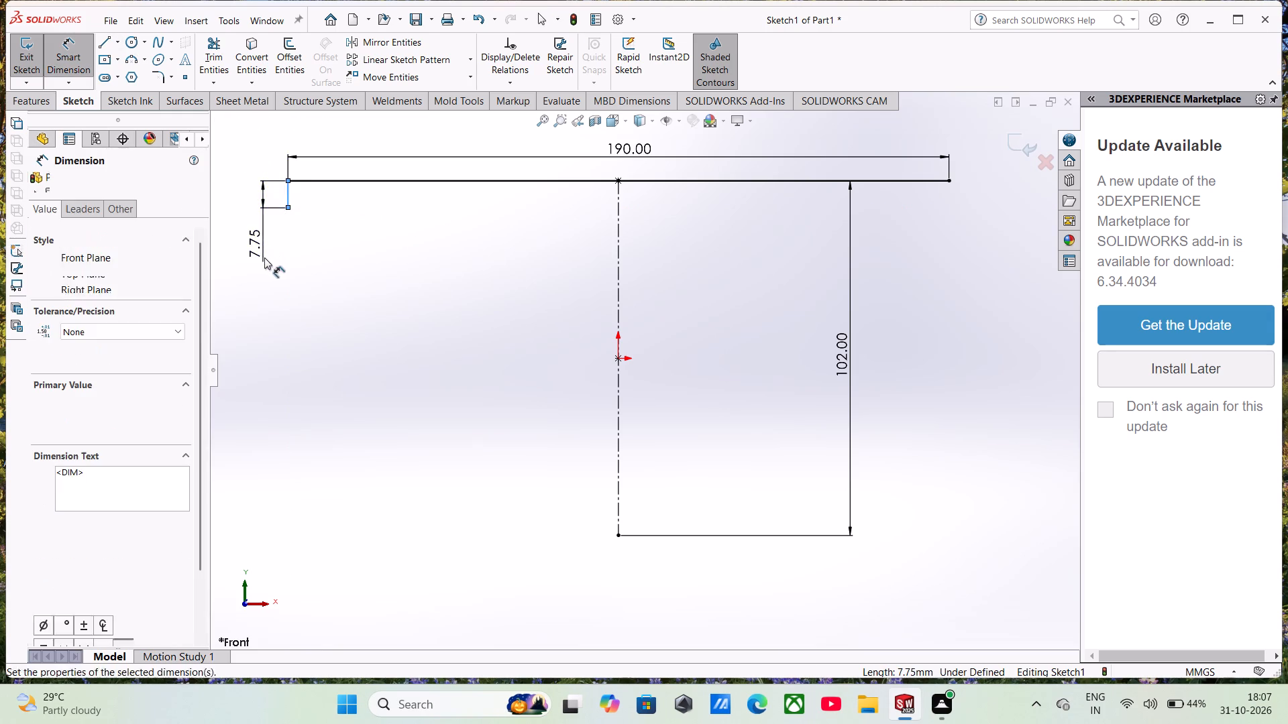
text(12)
key(Return)
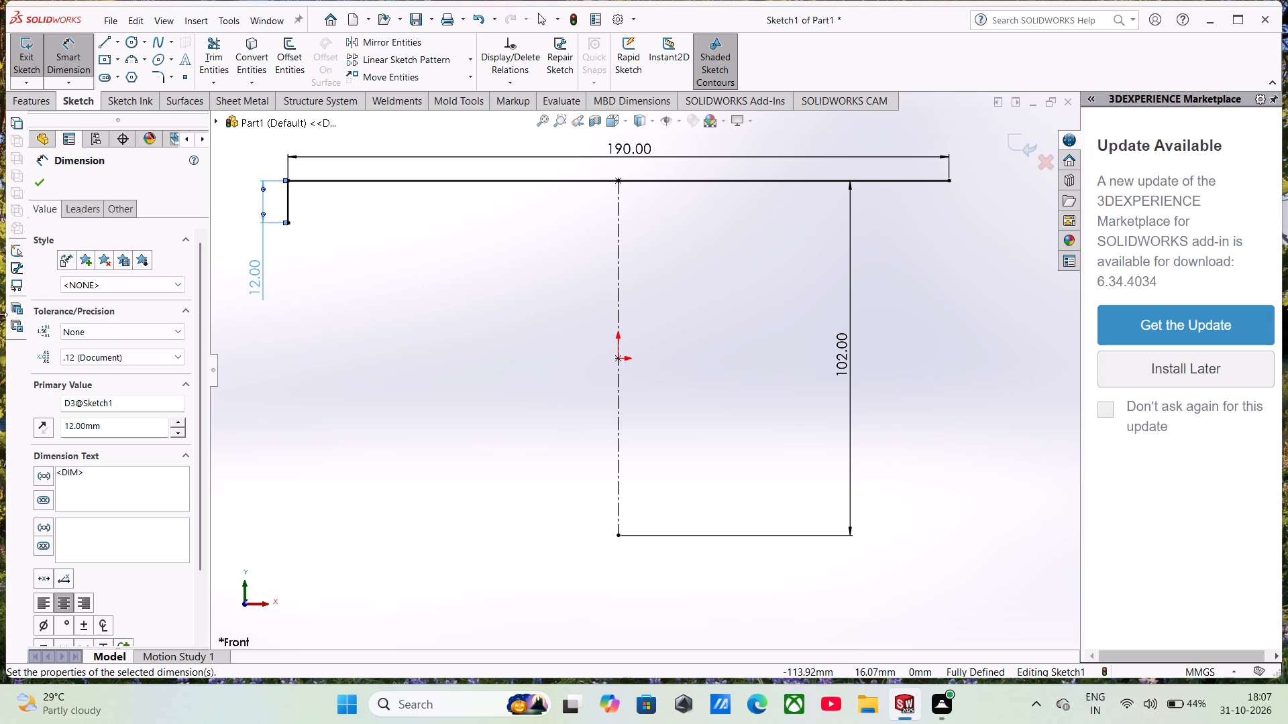
Sketch a short horizontal line inward from the lower end of the 12 mm line and dimension it at 5 mm.
click(103, 48)
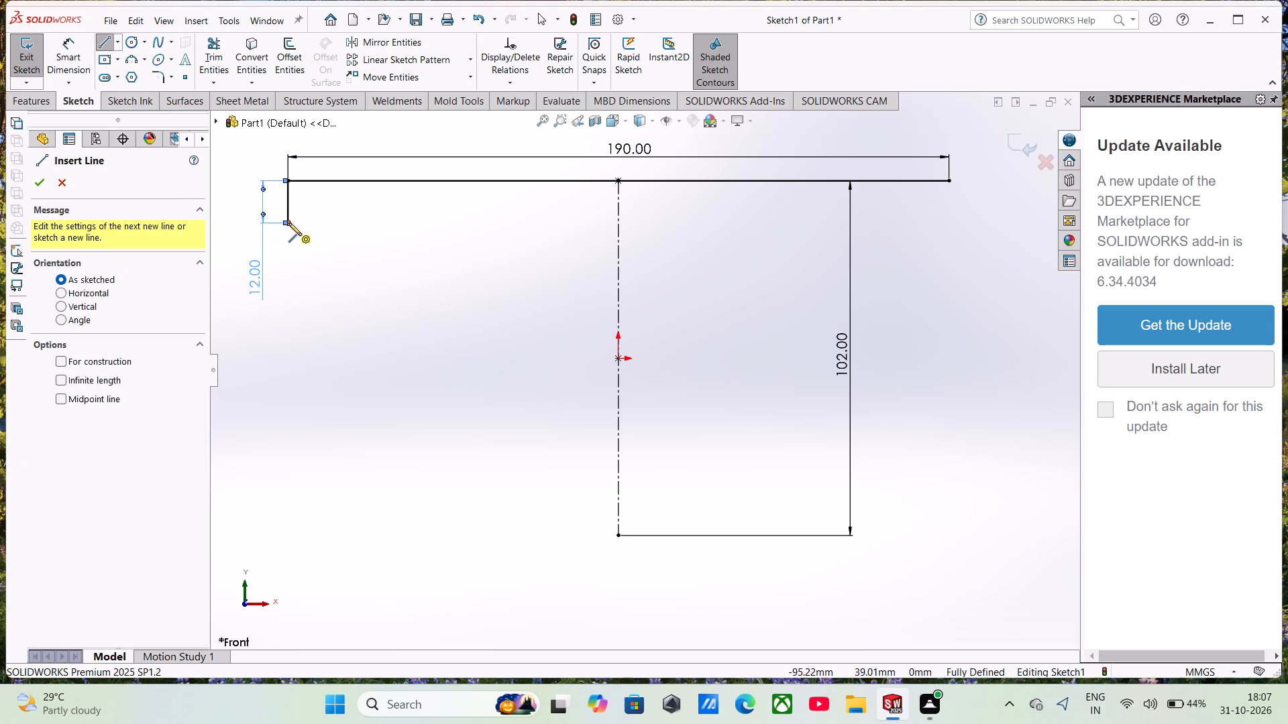
click(288, 223)
click(307, 223)
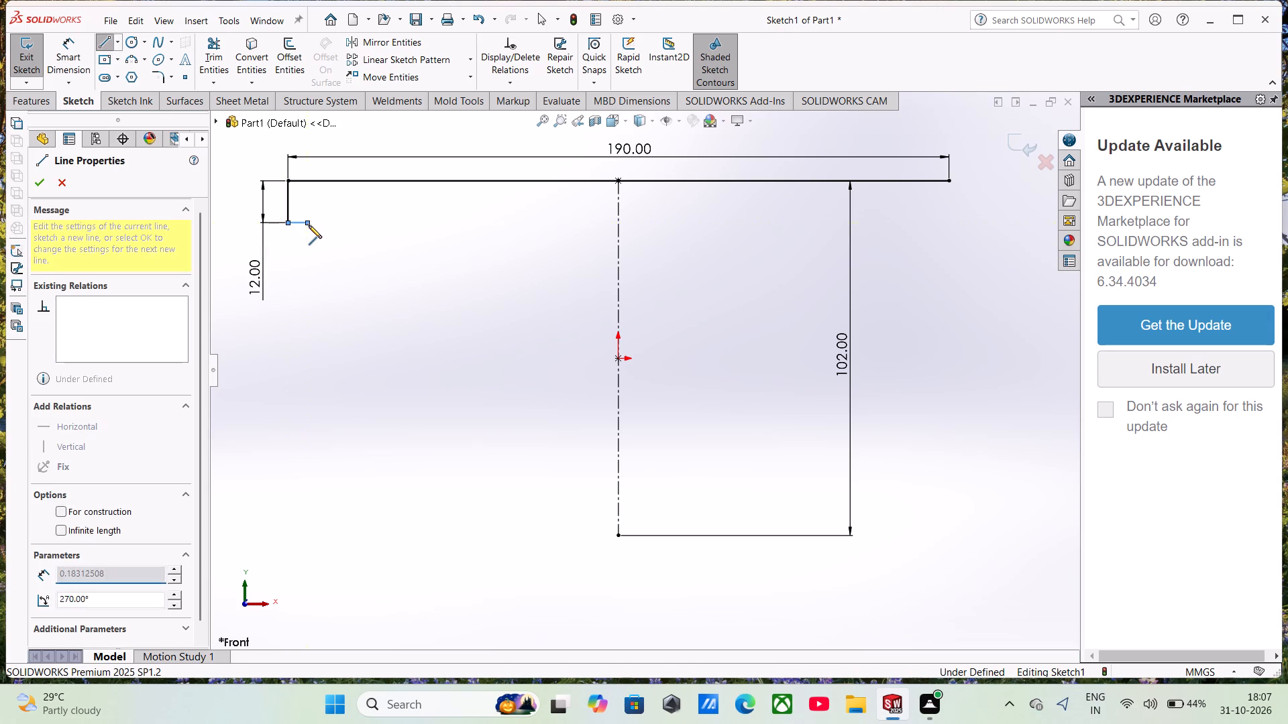
key(Escape)
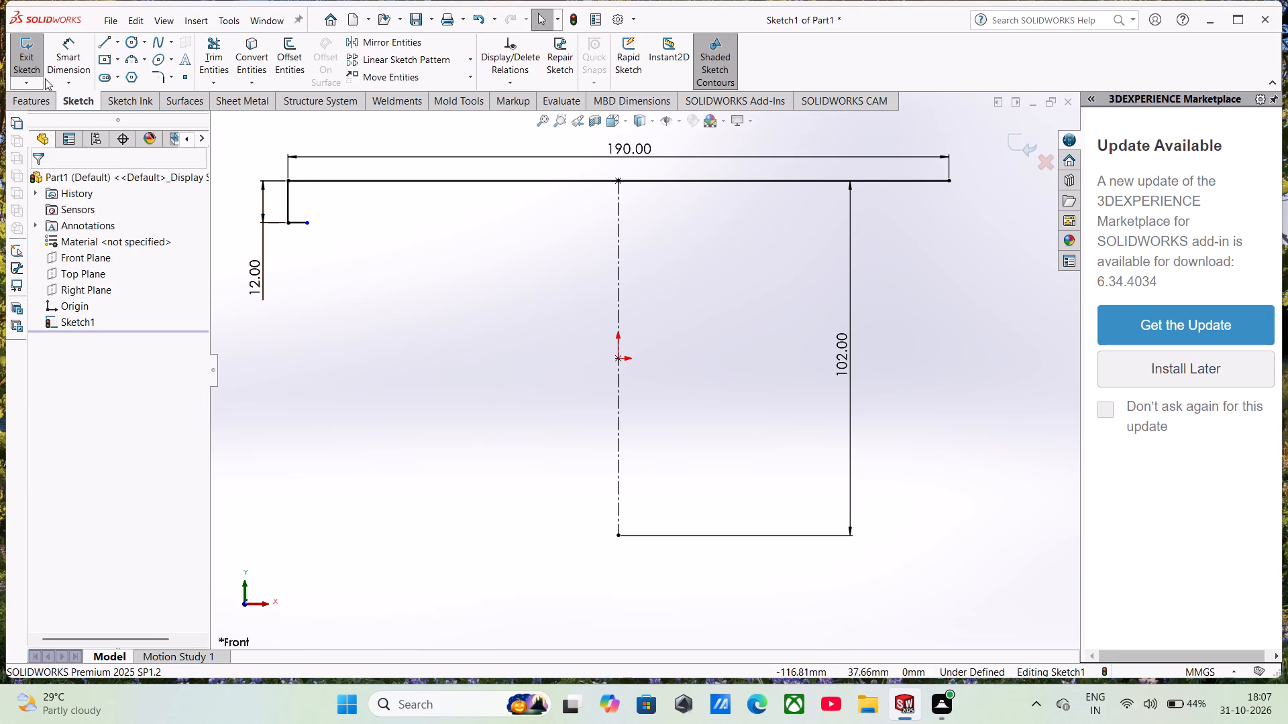
click(60, 69)
click(298, 225)
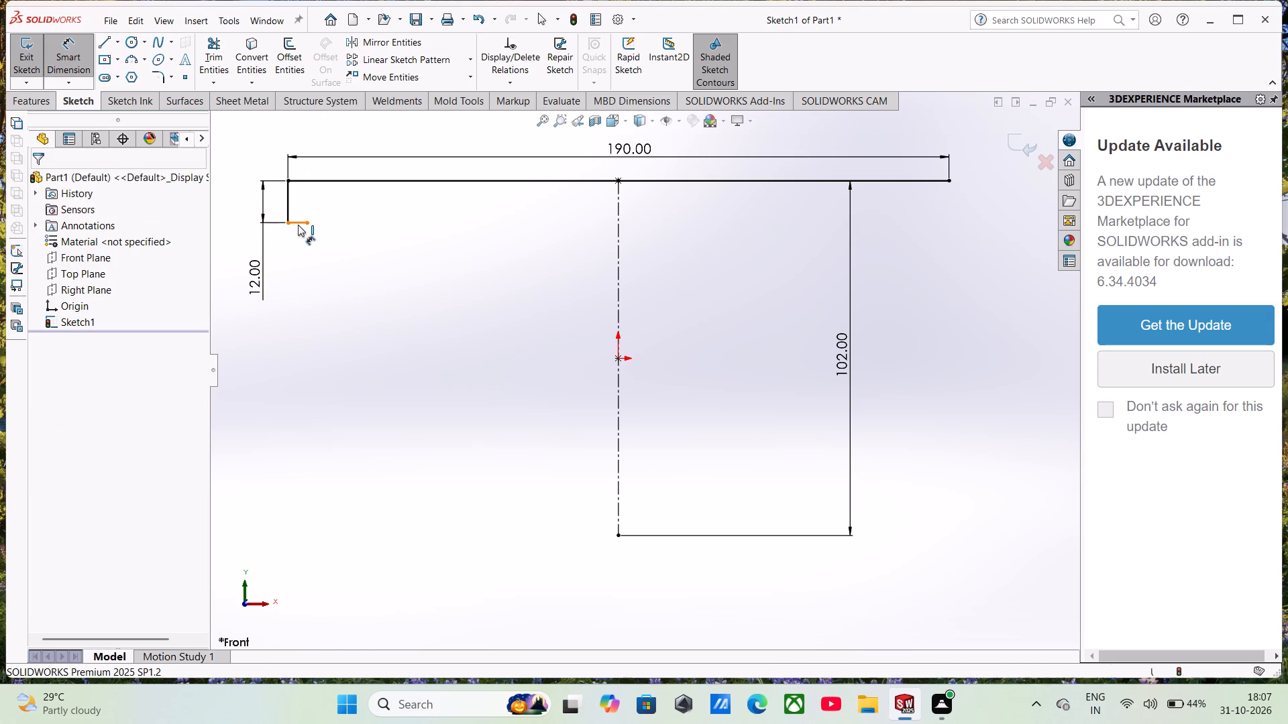
click(352, 255)
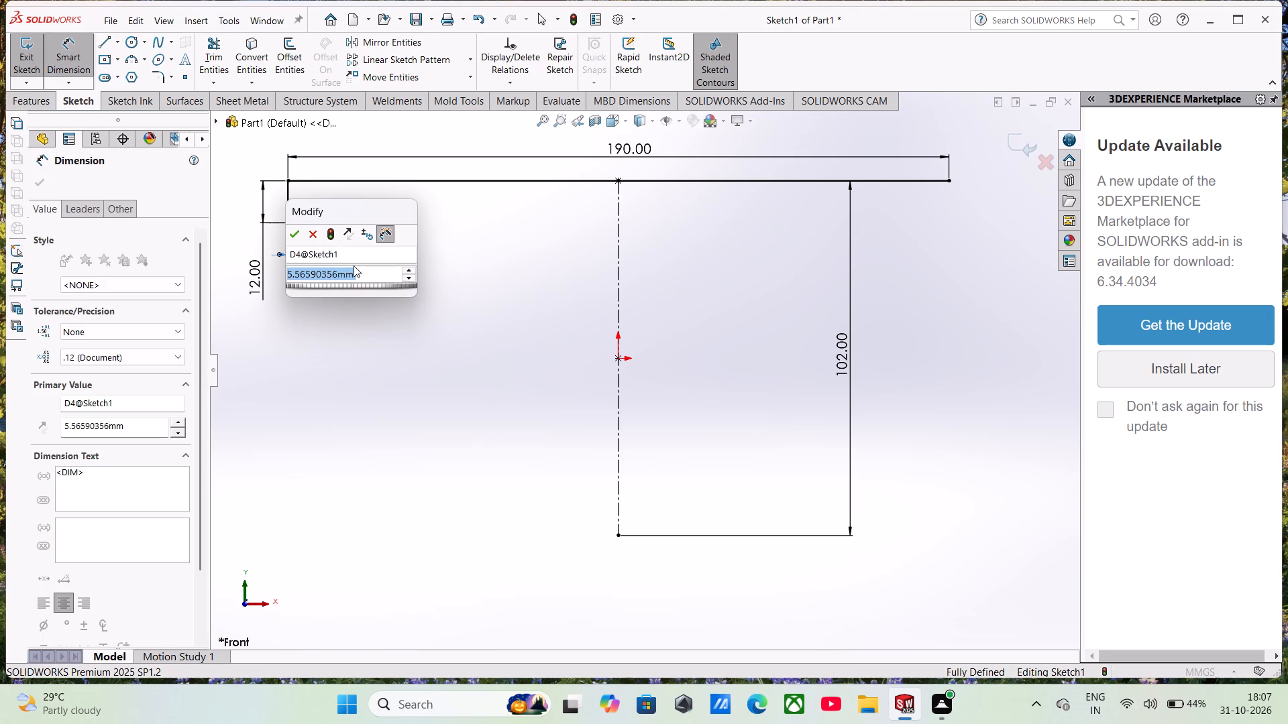
key(5)
key(Return)
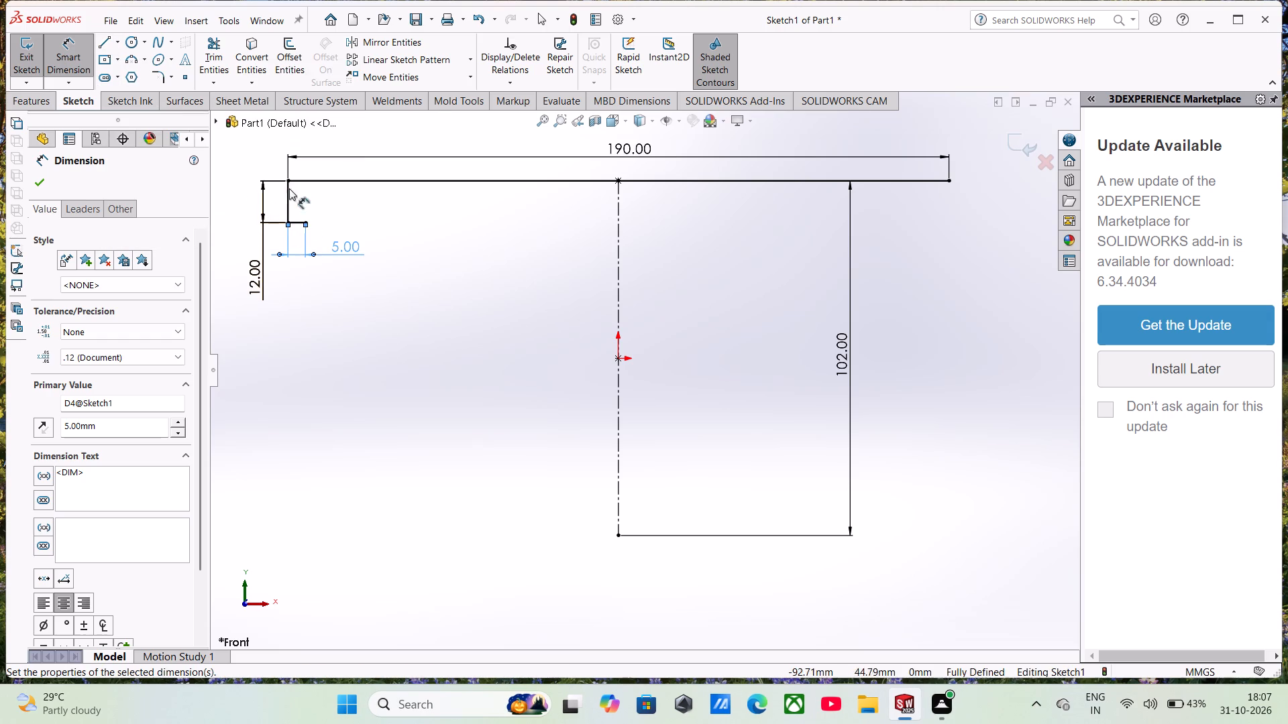
Sketch a vertical line down from the inner end of the 5 mm line, ending level with the centerline's lower endpoint.
click(99, 40)
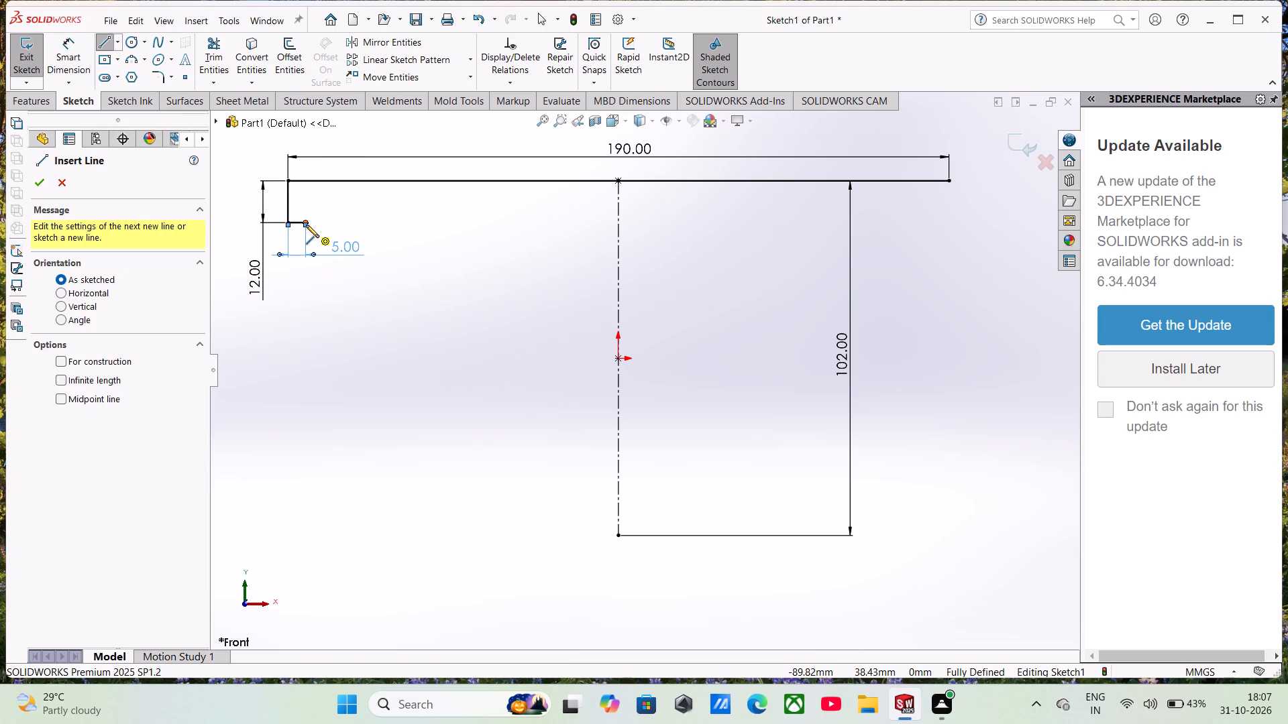
click(306, 225)
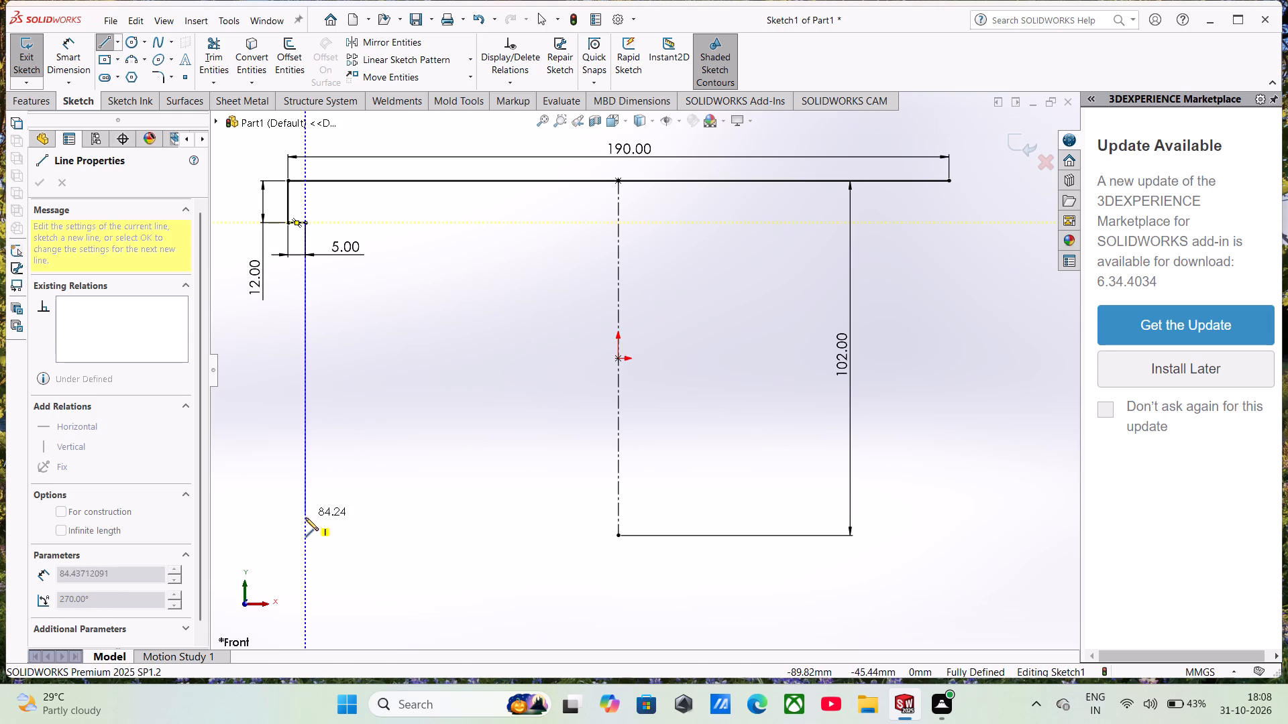
click(305, 537)
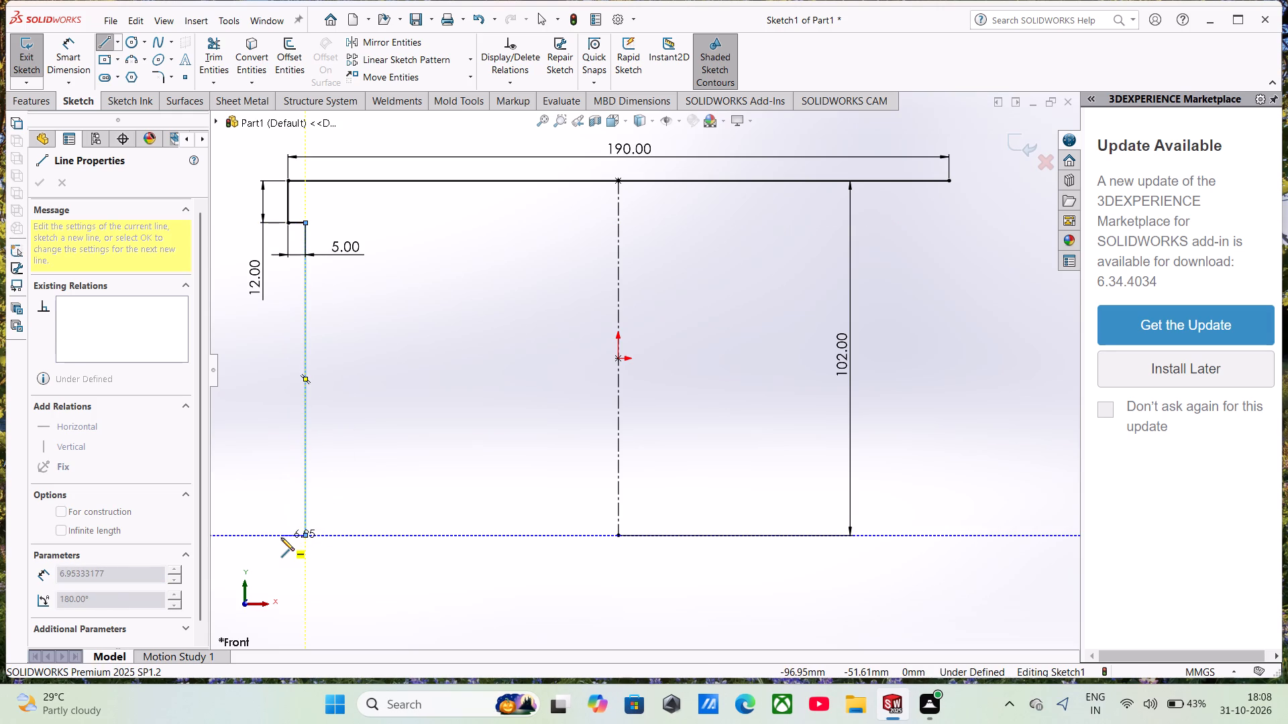
scroll(281, 538, up, 1)
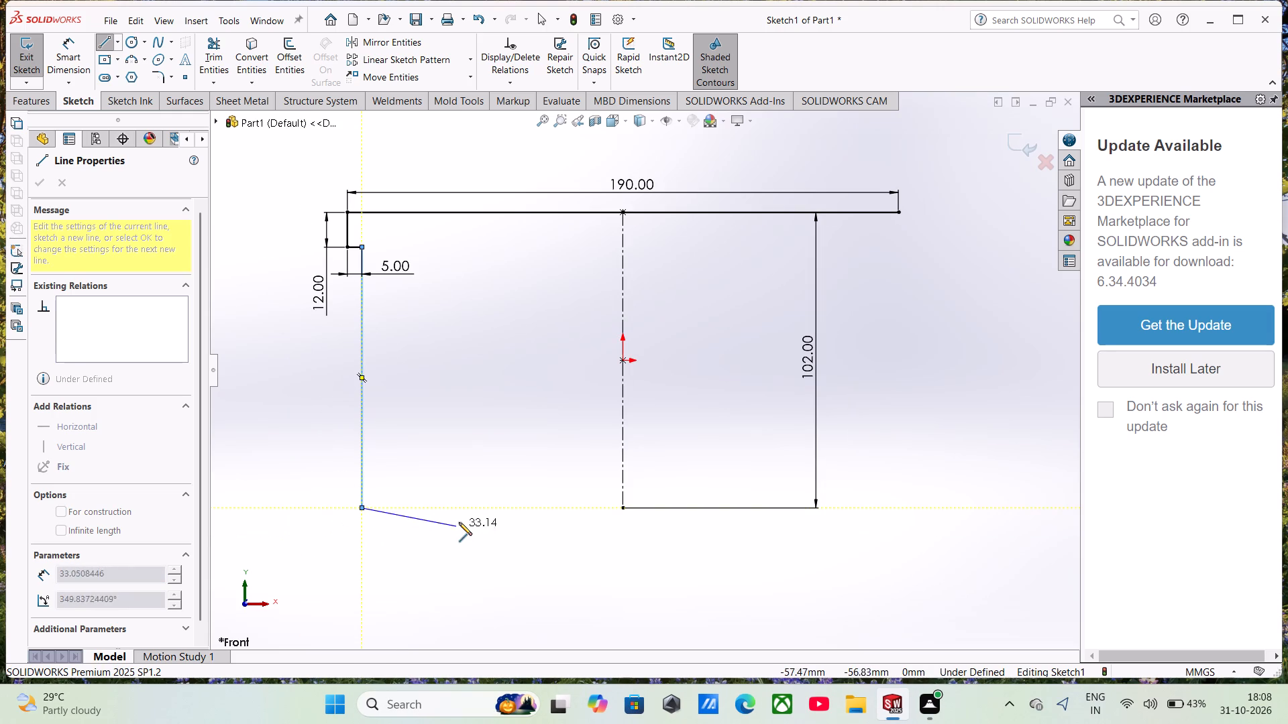
key(Escape)
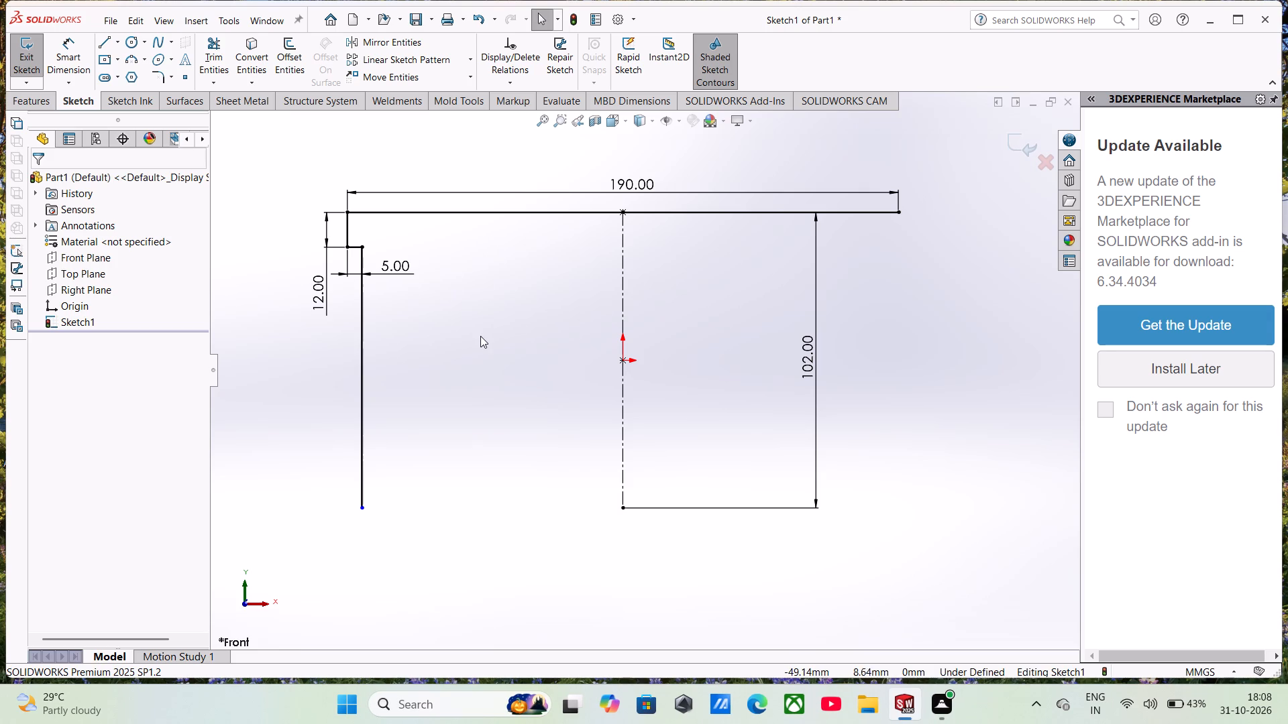
From the top line's right endpoint, sketch a short vertical line down followed by a connected, slightly sloped line about 14 mm long inward.
scroll(740, 231, down, 1)
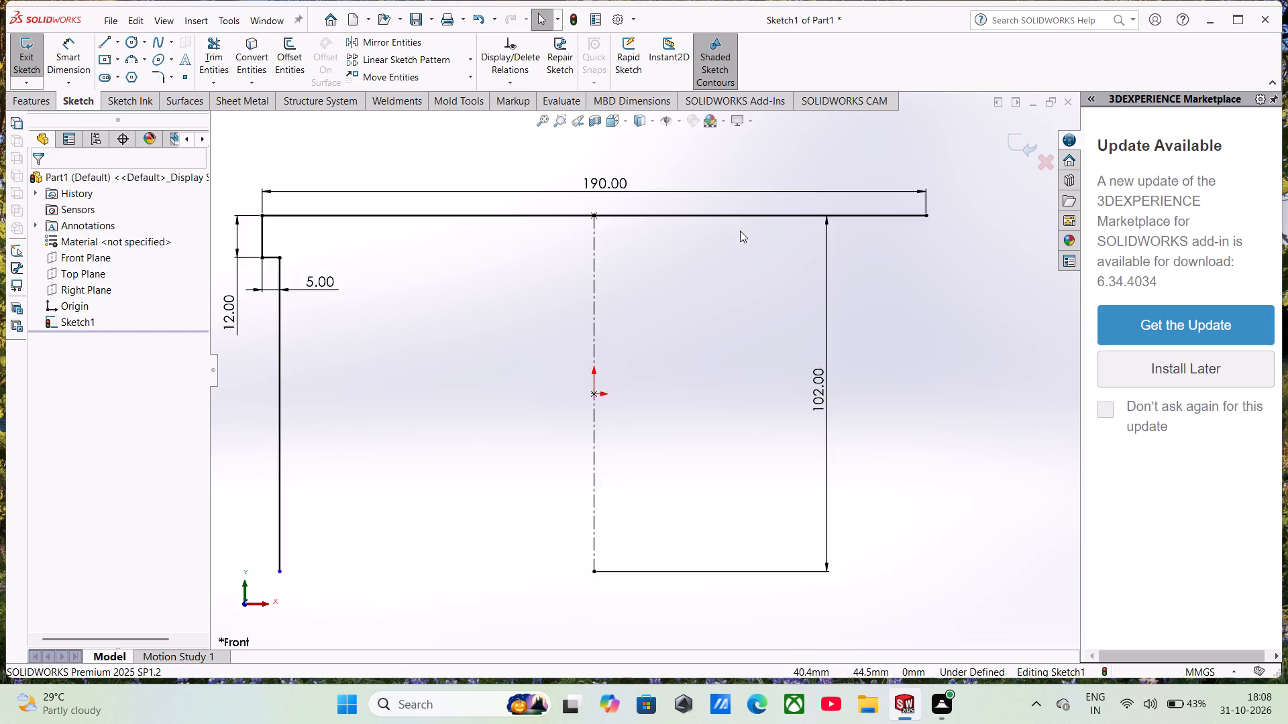
scroll(740, 231, down, 1)
scroll(345, 282, up, 2)
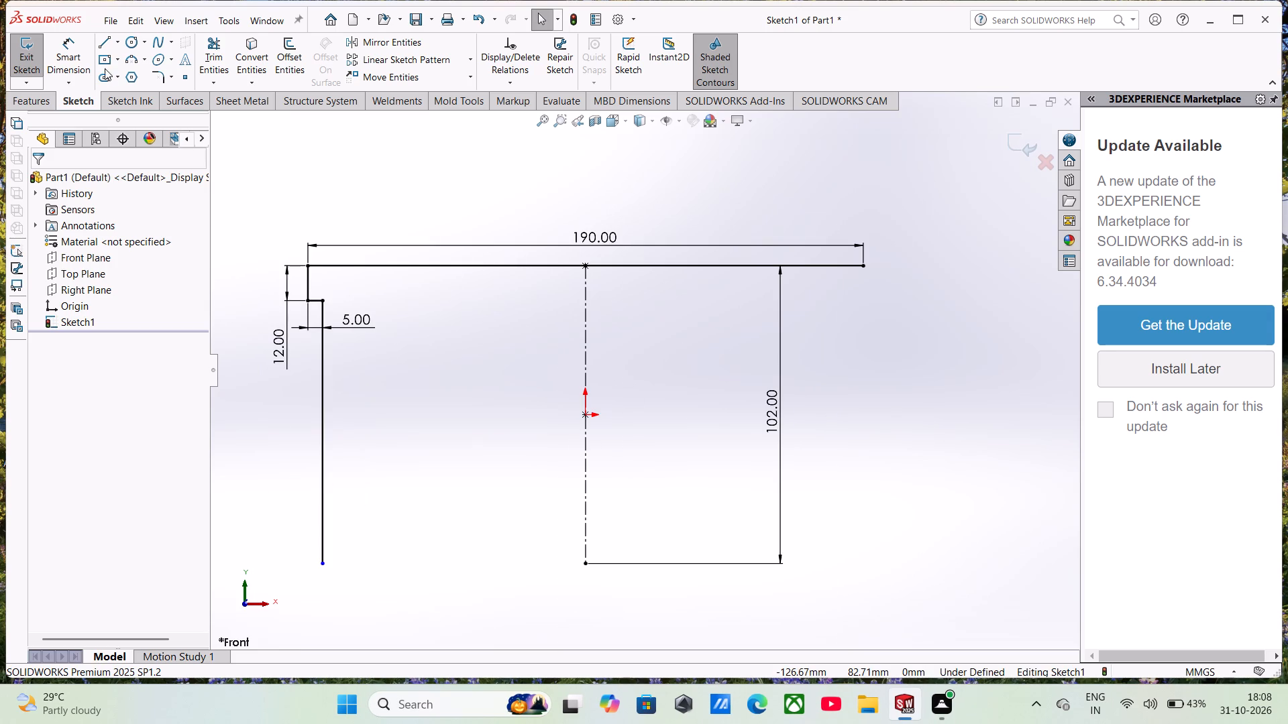
click(104, 42)
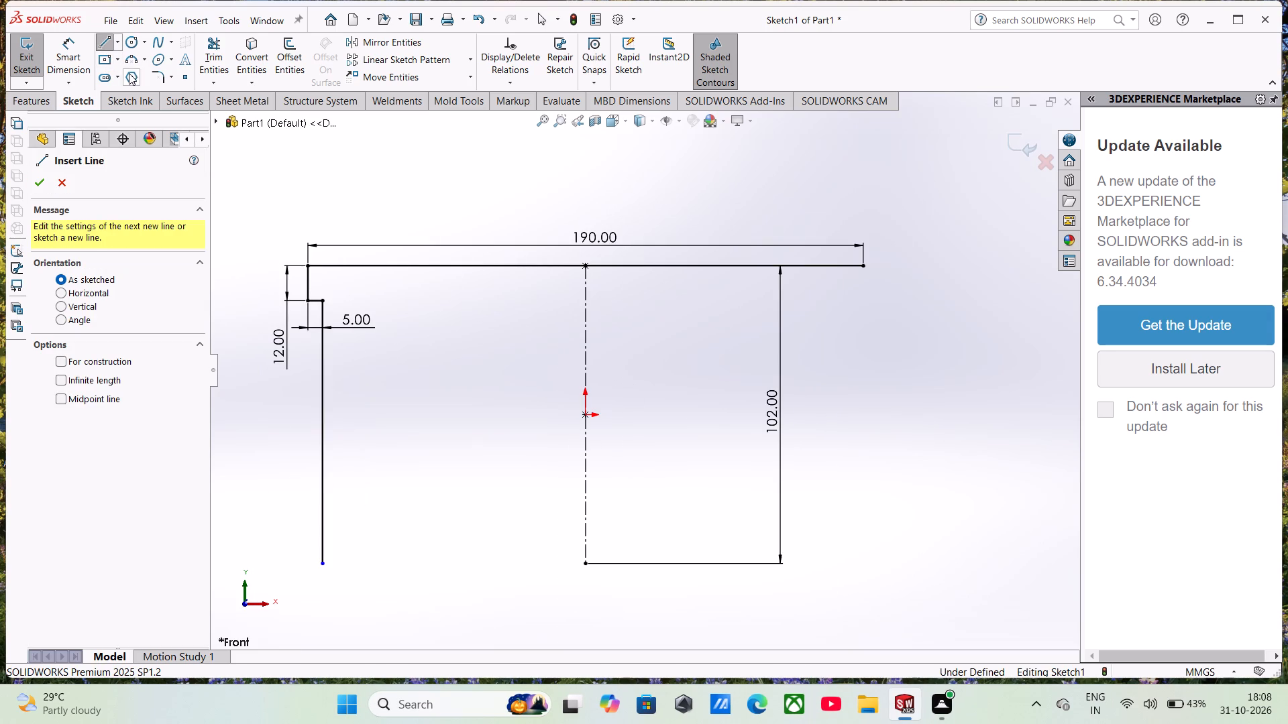
click(865, 264)
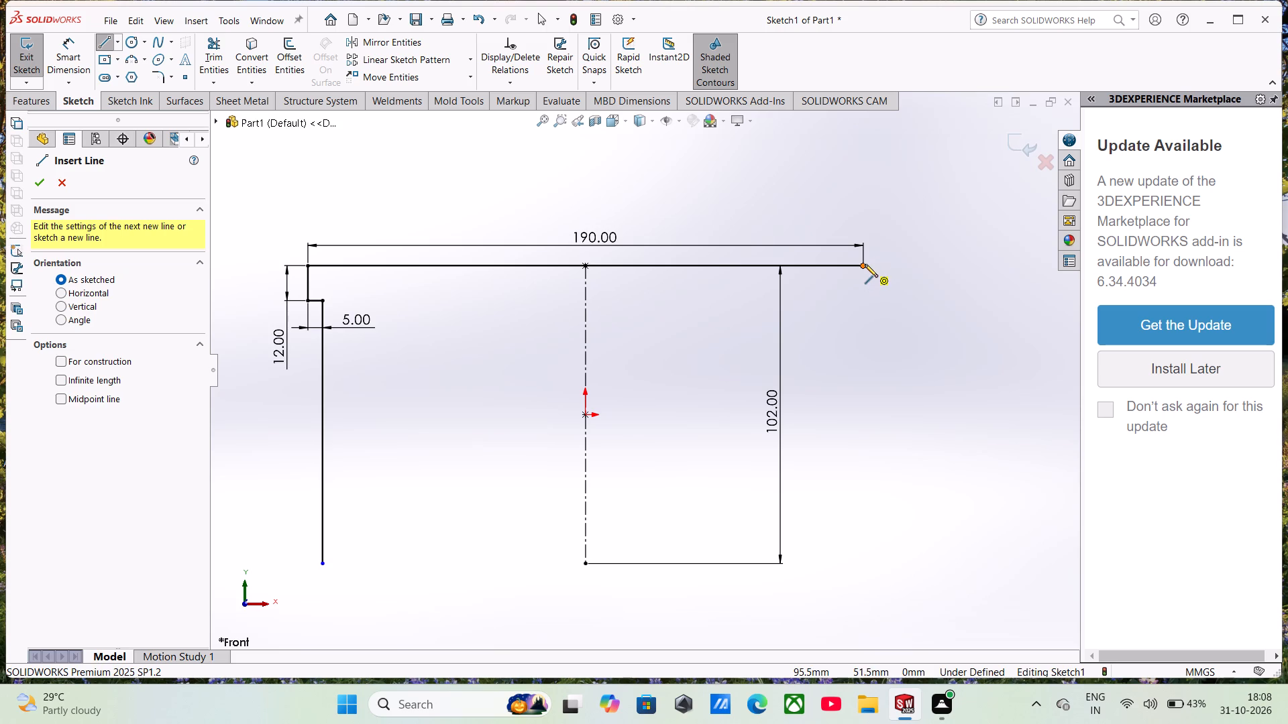
click(865, 288)
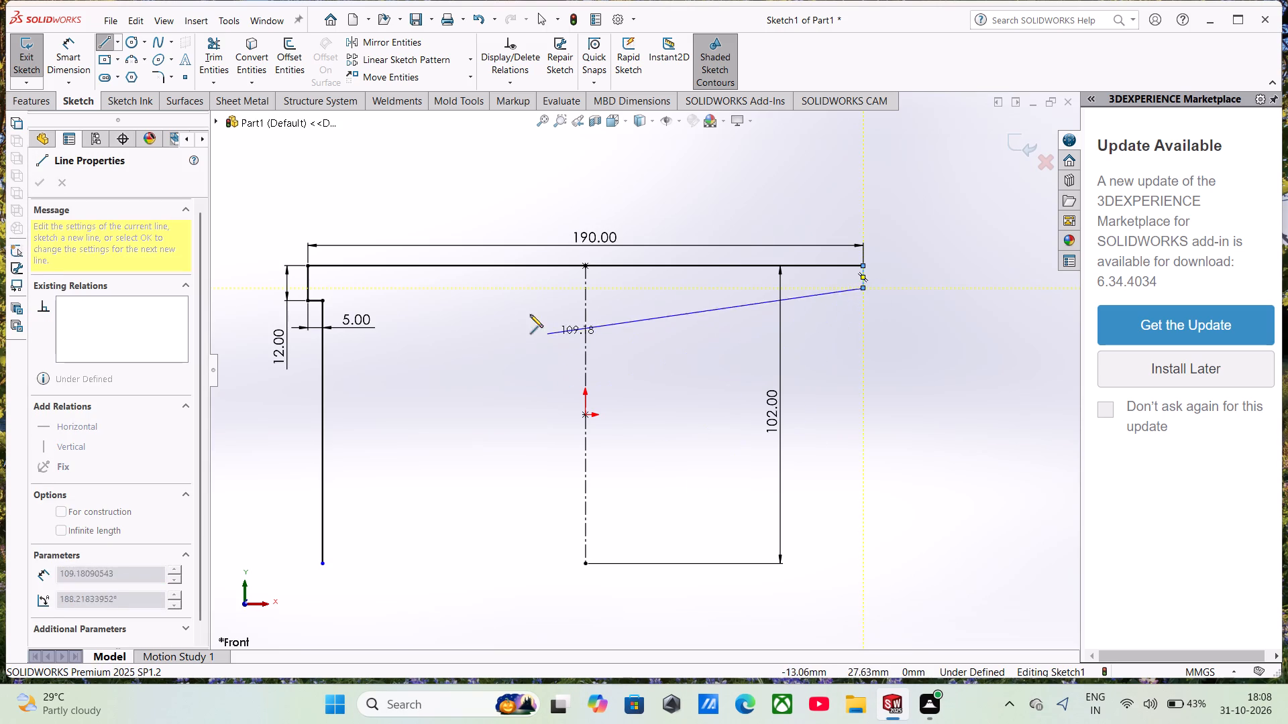
click(821, 292)
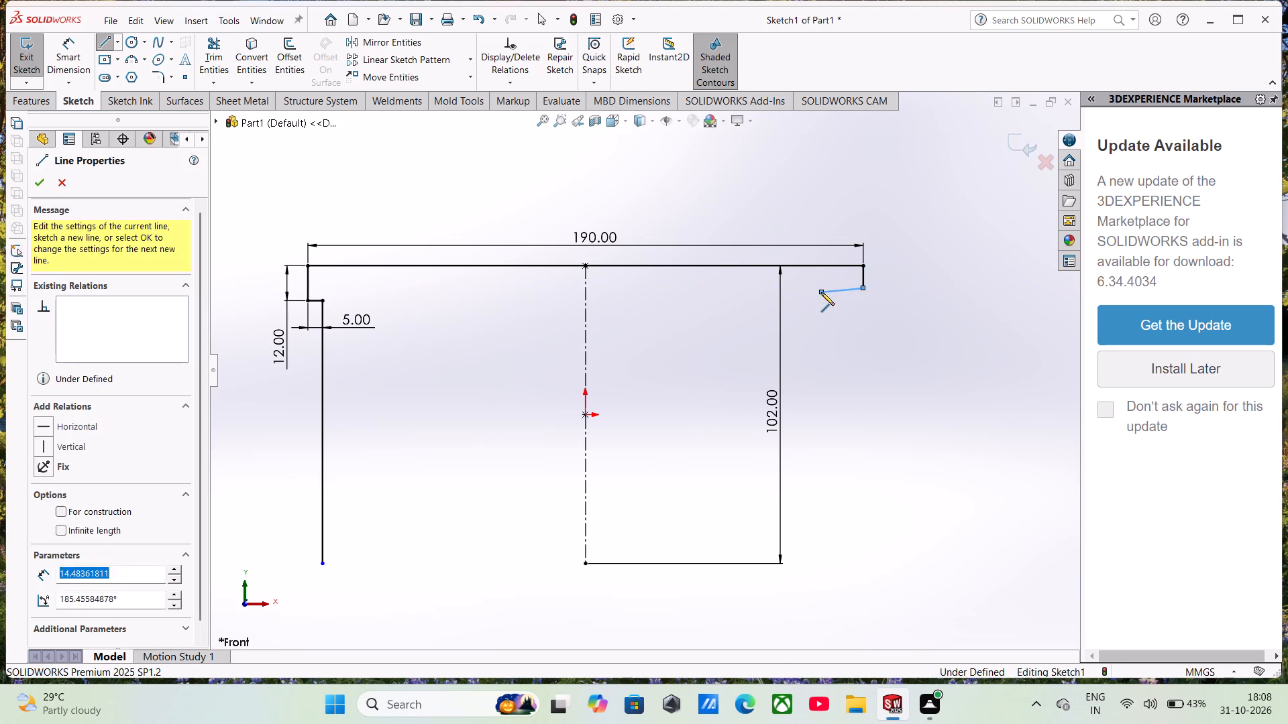
key(Escape)
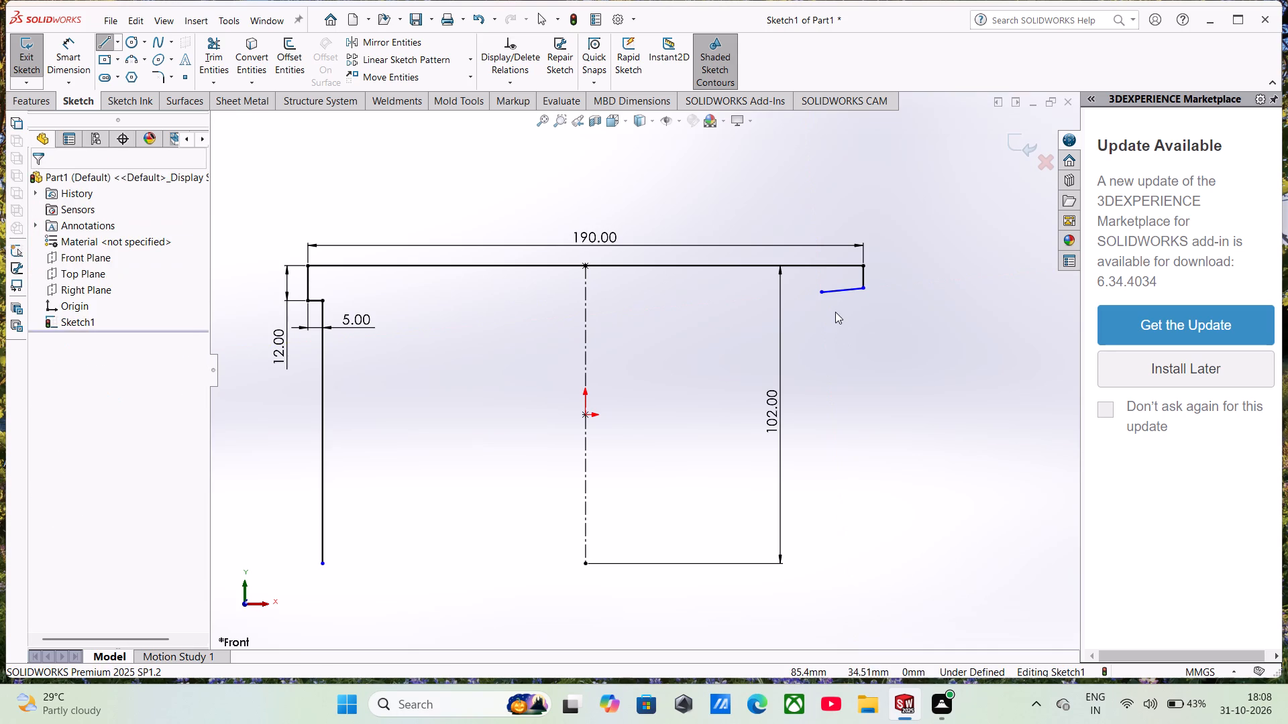
Make the slightly sloped line at the profile's right step horizontal.
scroll(835, 307, down, 2)
right_click(830, 288)
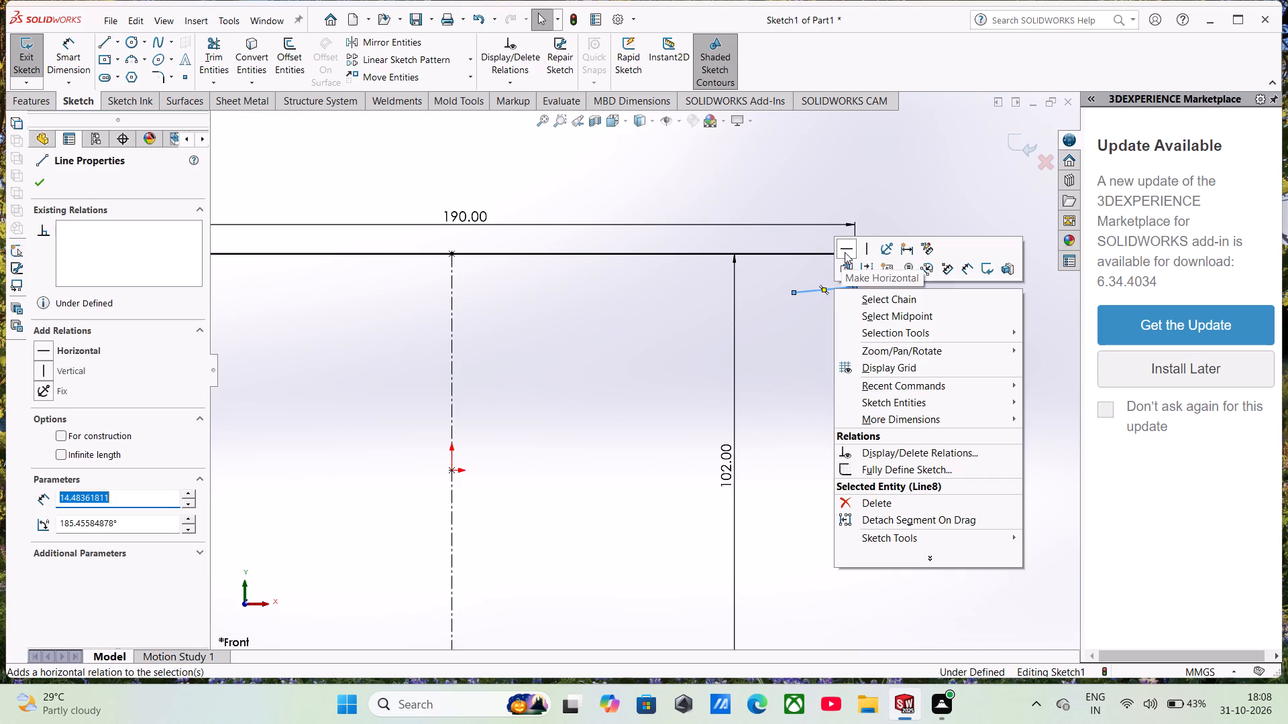
click(845, 251)
Dimension the right step's short vertical line at 12 mm and its horizontal line at 5 mm.
click(72, 54)
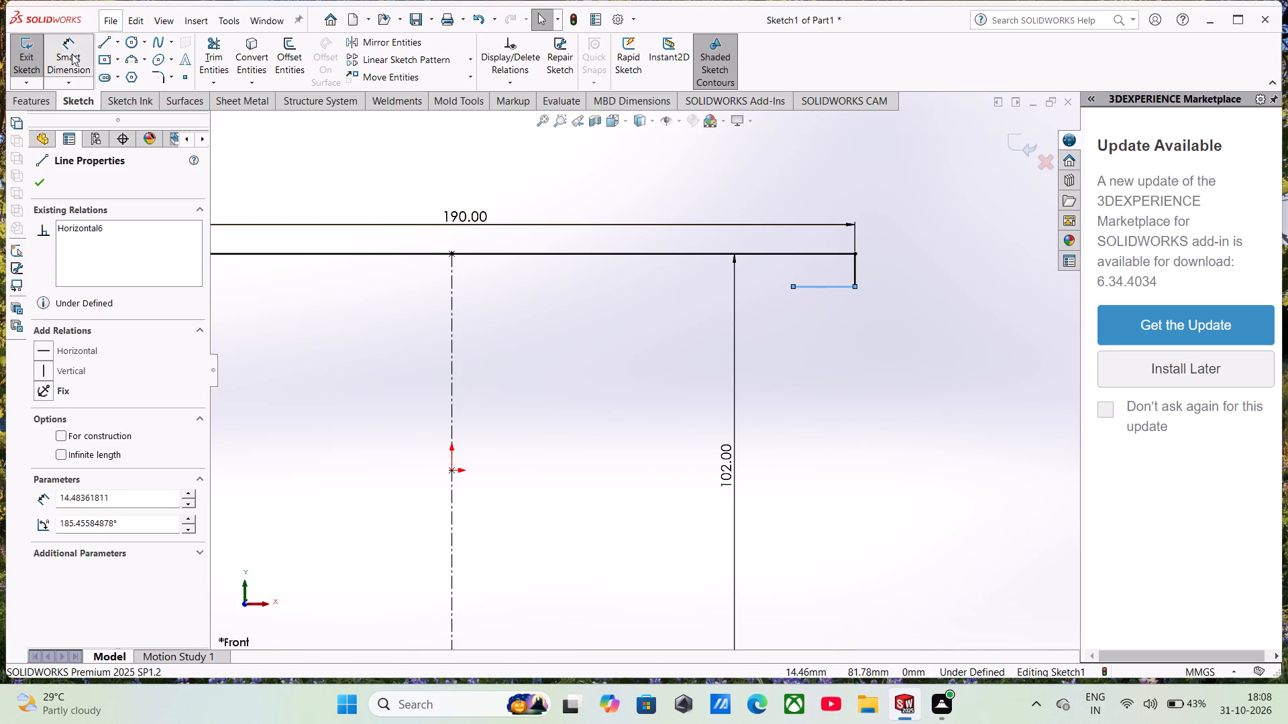
click(857, 267)
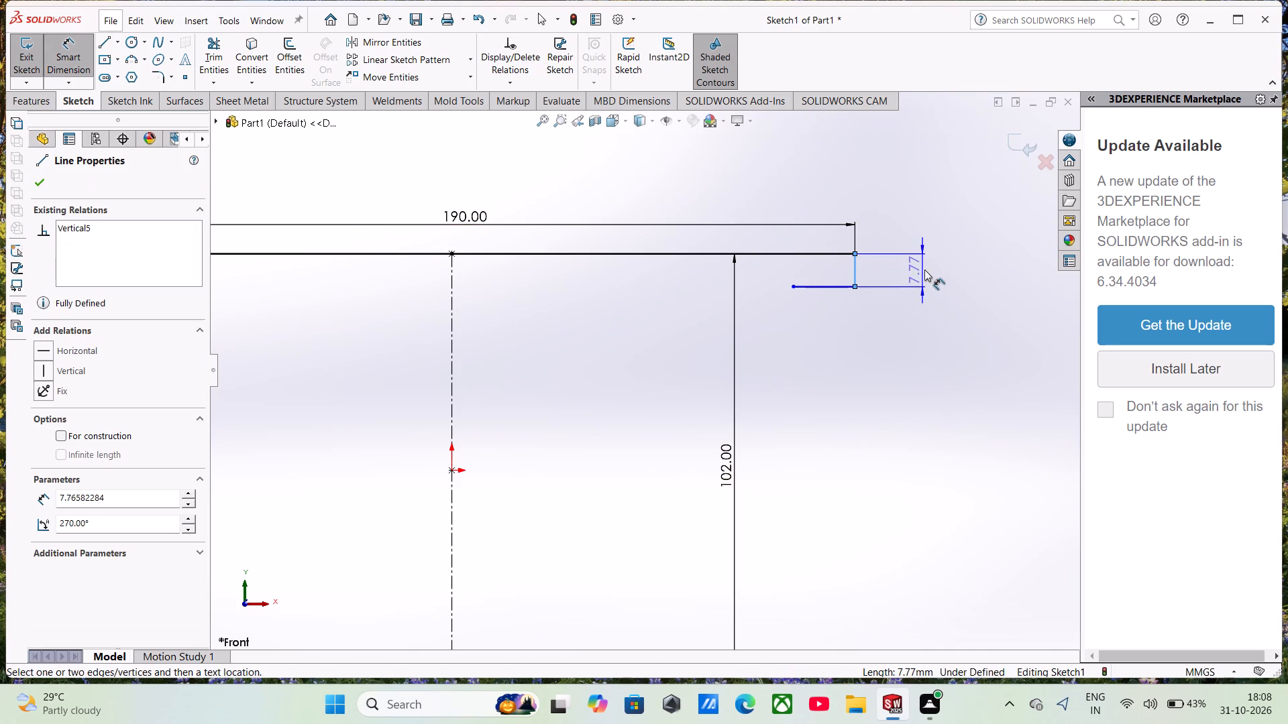
click(937, 328)
text(12)
key(Return)
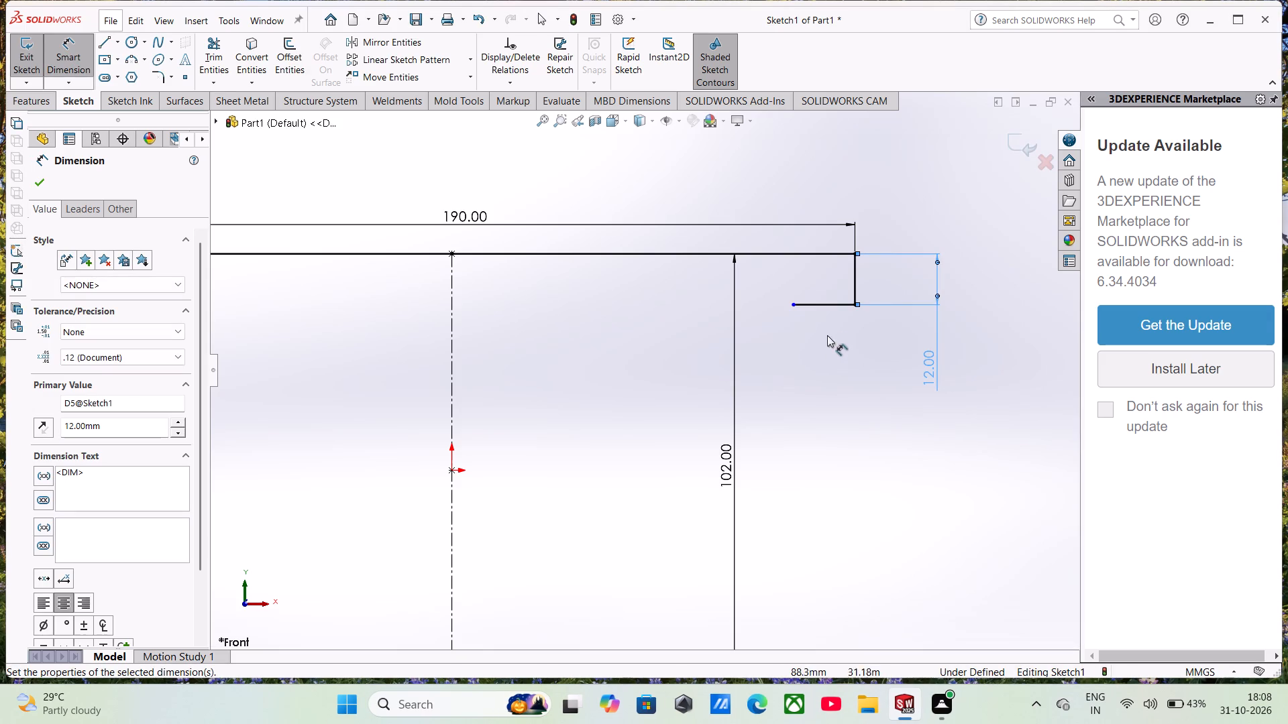
click(828, 307)
click(820, 390)
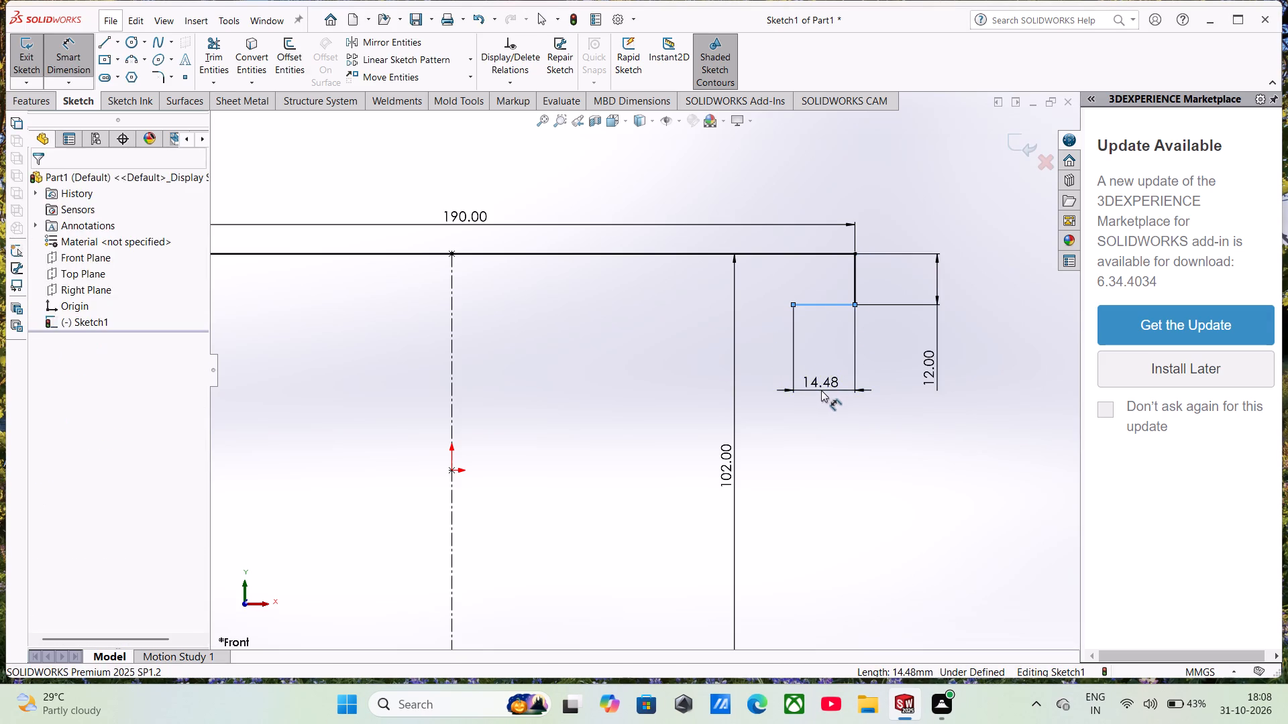
key(5)
key(Return)
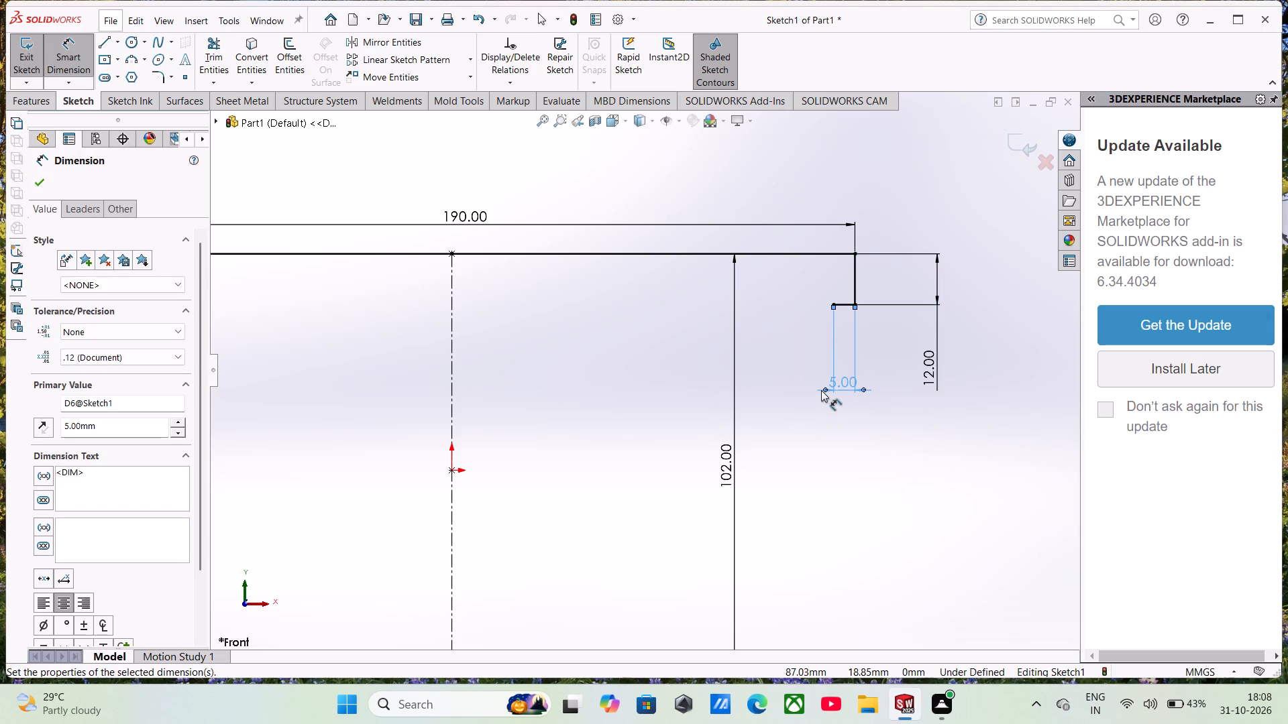
Close the profile with a vertical line down from the right 5 mm line's inner end and a horizontal bottom line to the left side's lower endpoint.
click(106, 48)
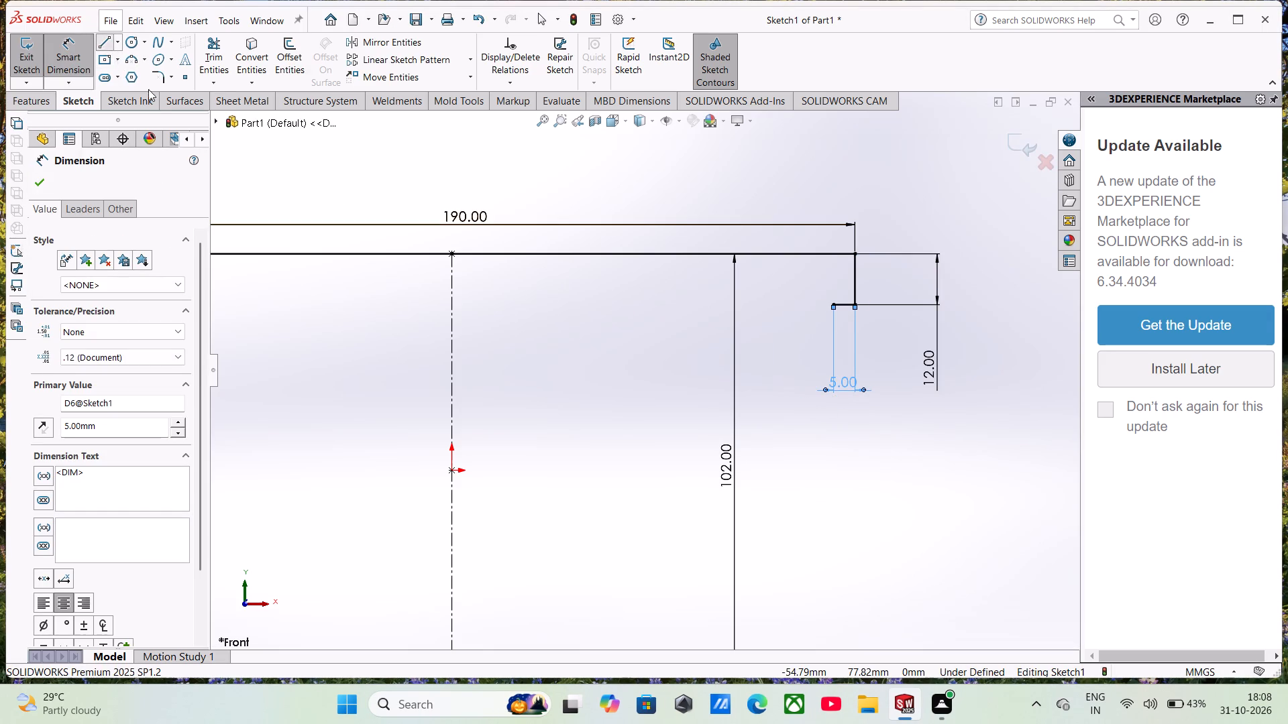
click(832, 307)
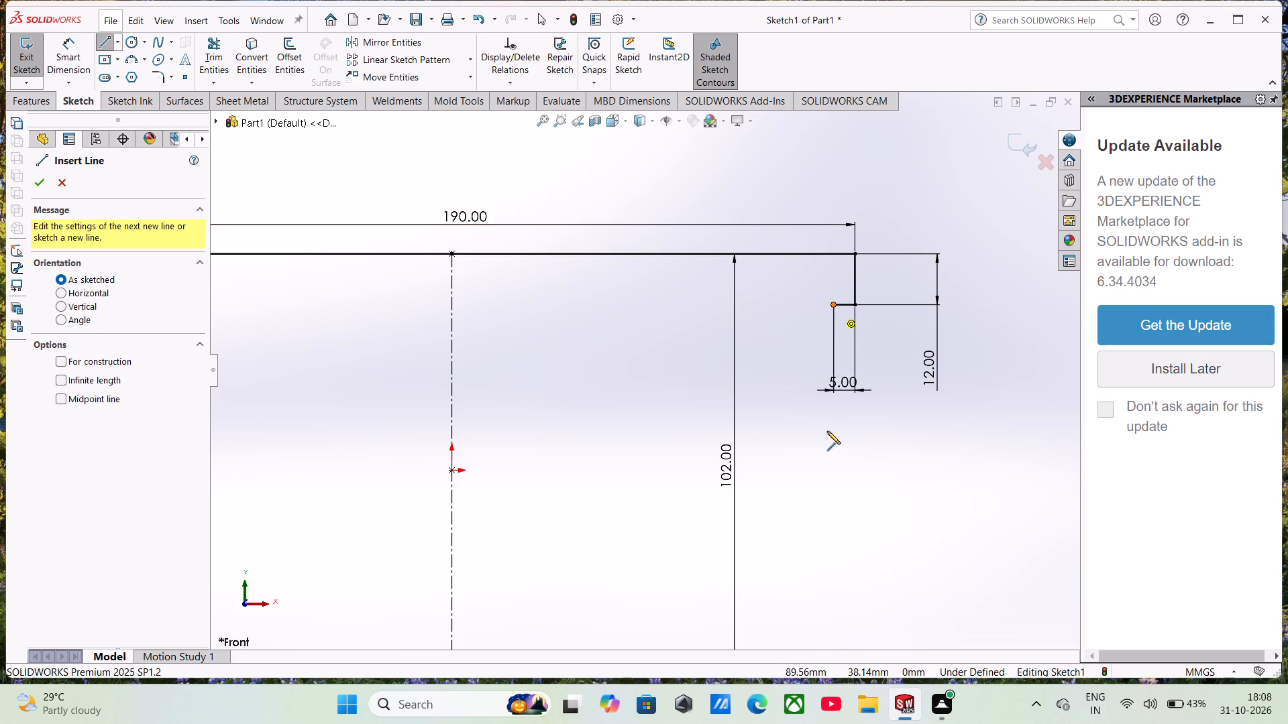
scroll(827, 436, up, 3)
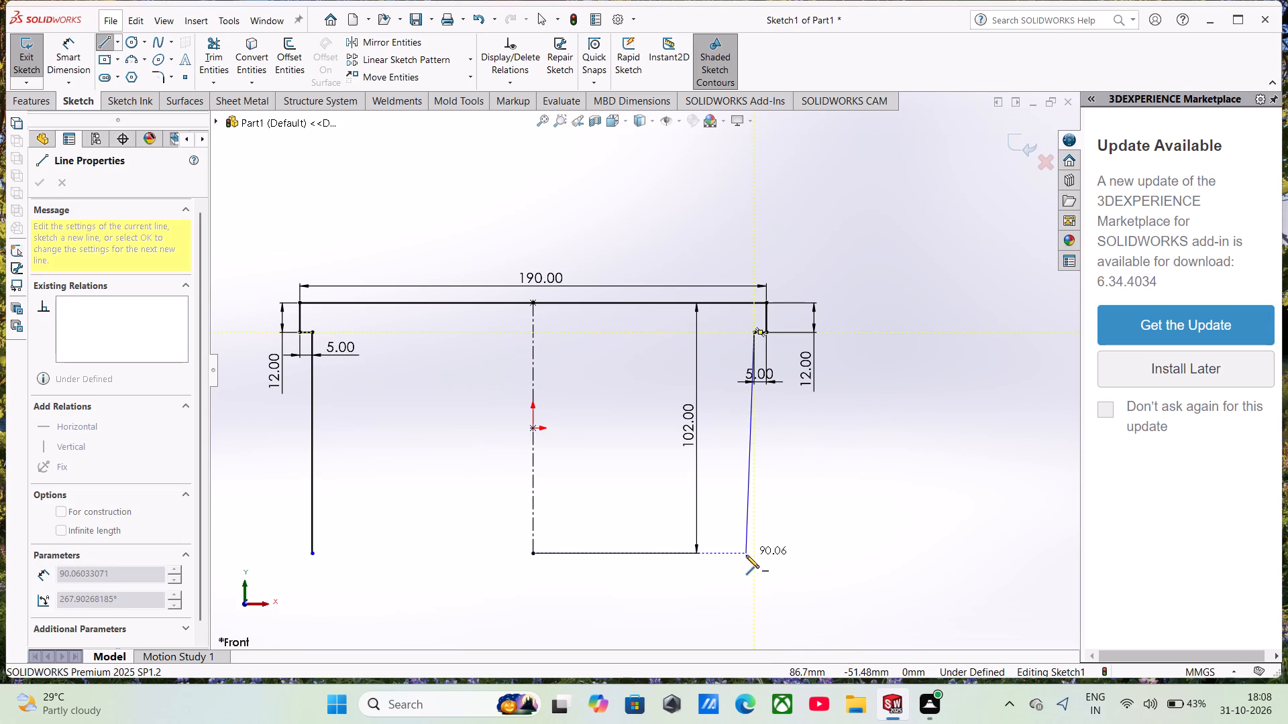
click(752, 554)
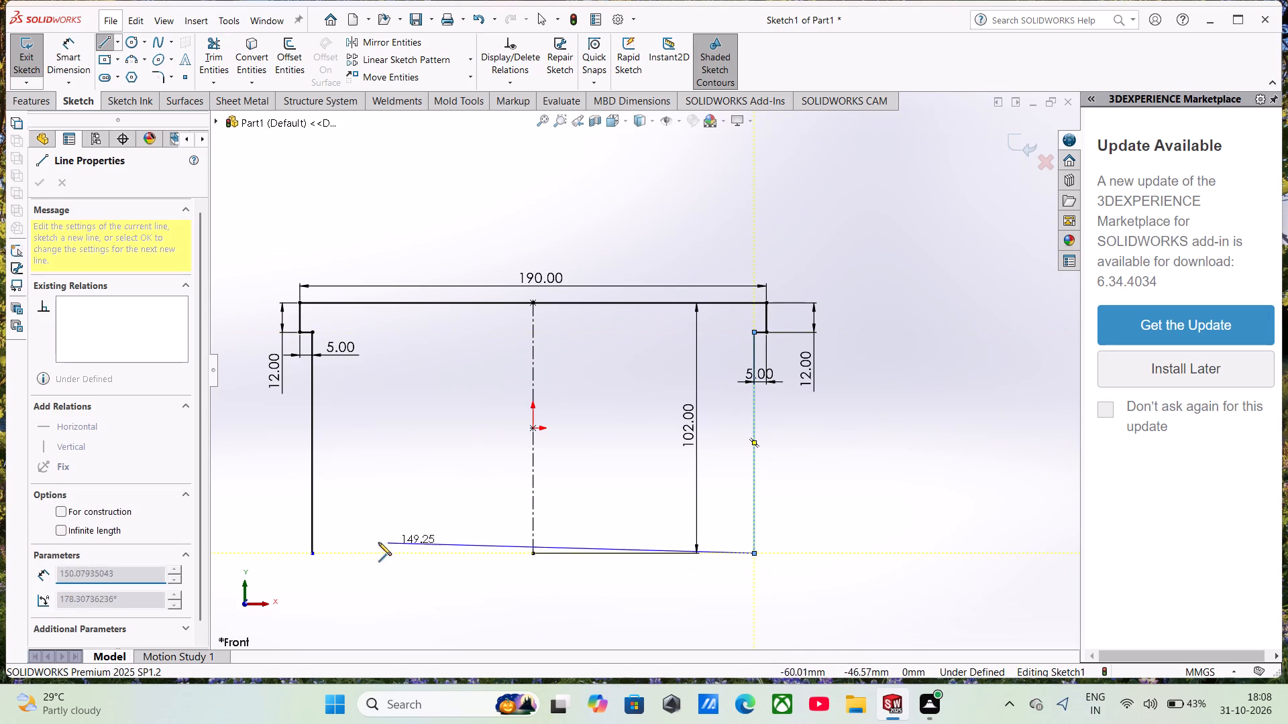
click(313, 554)
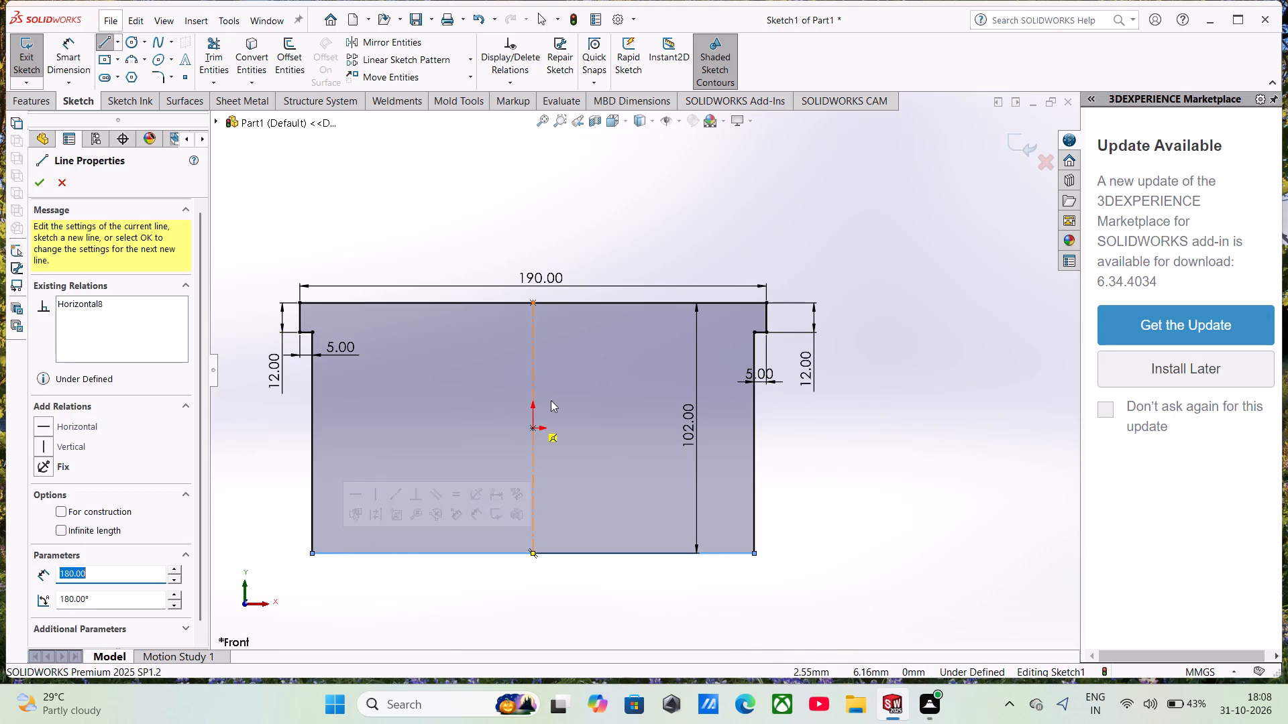
scroll(553, 404, down, 1)
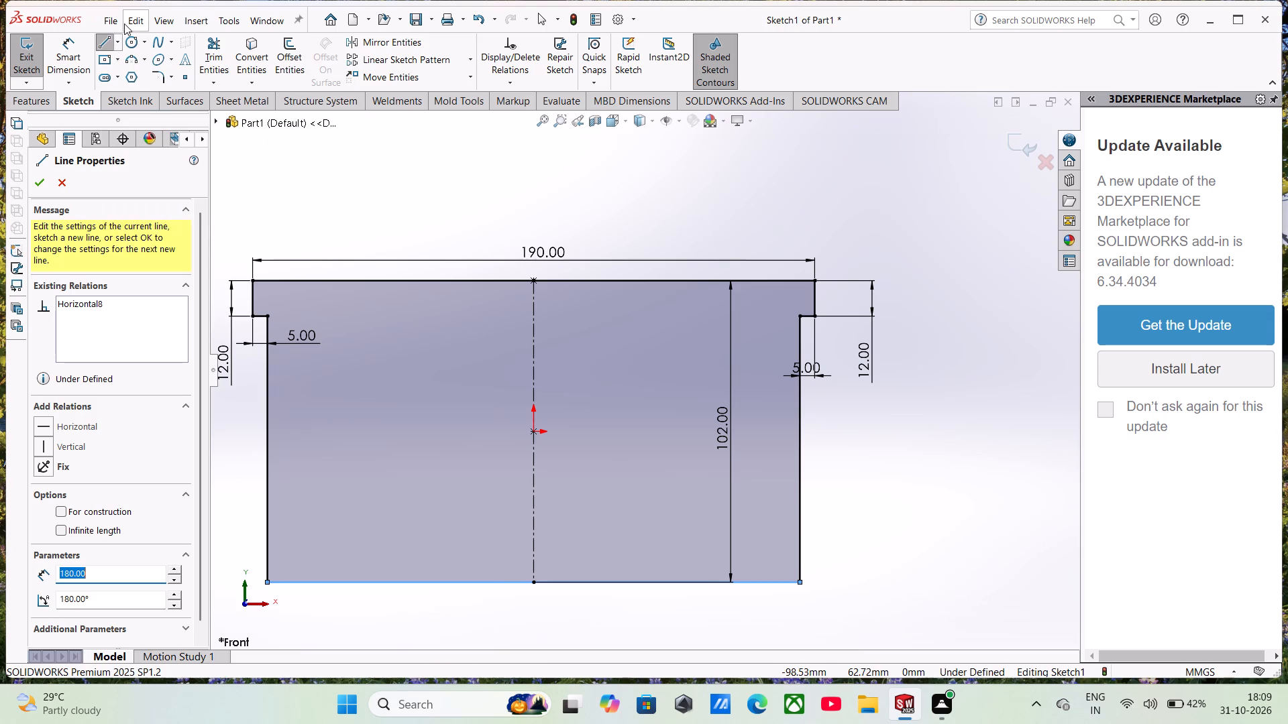
click(42, 187)
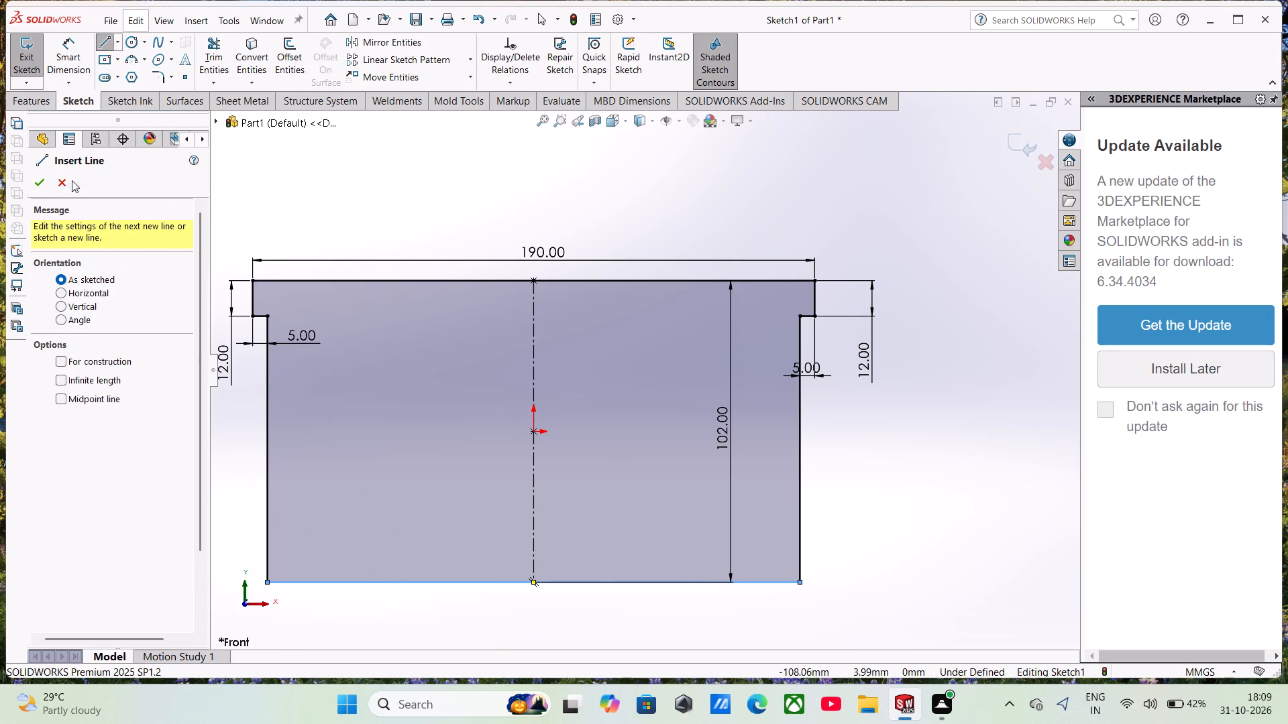
click(46, 185)
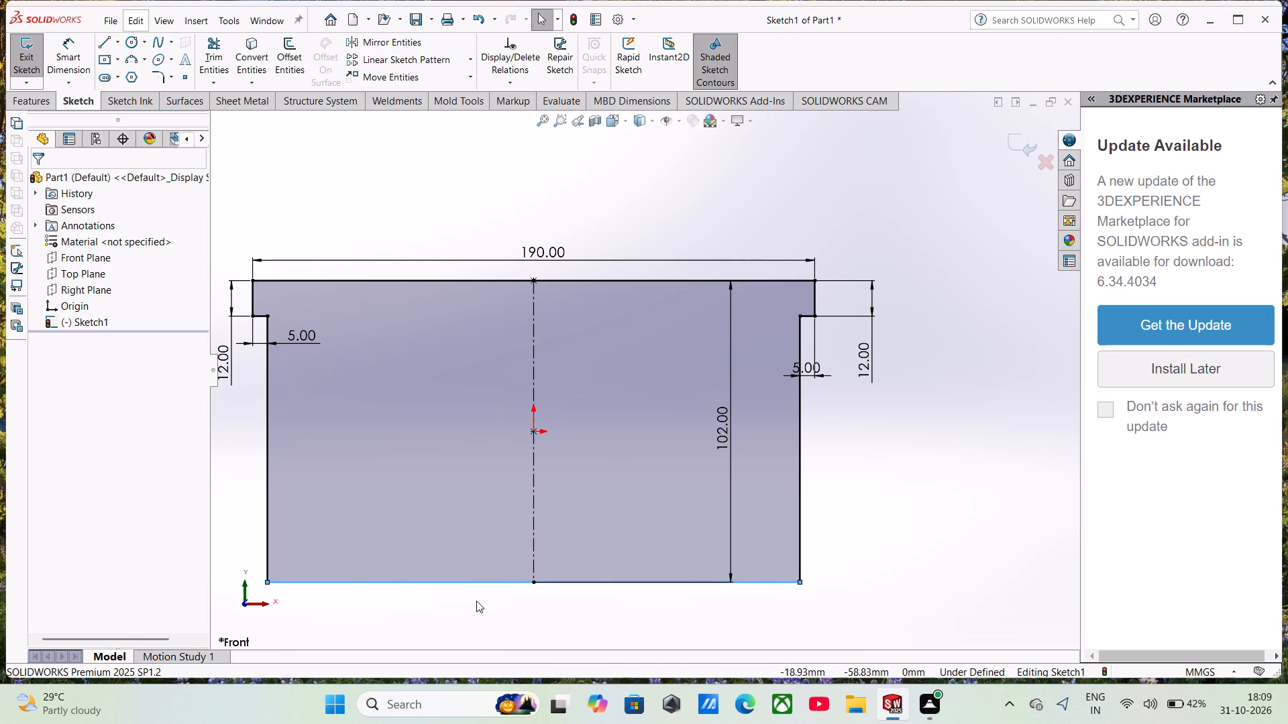
Convert the profile's horizontal bottom line to construction geometry.
click(469, 582)
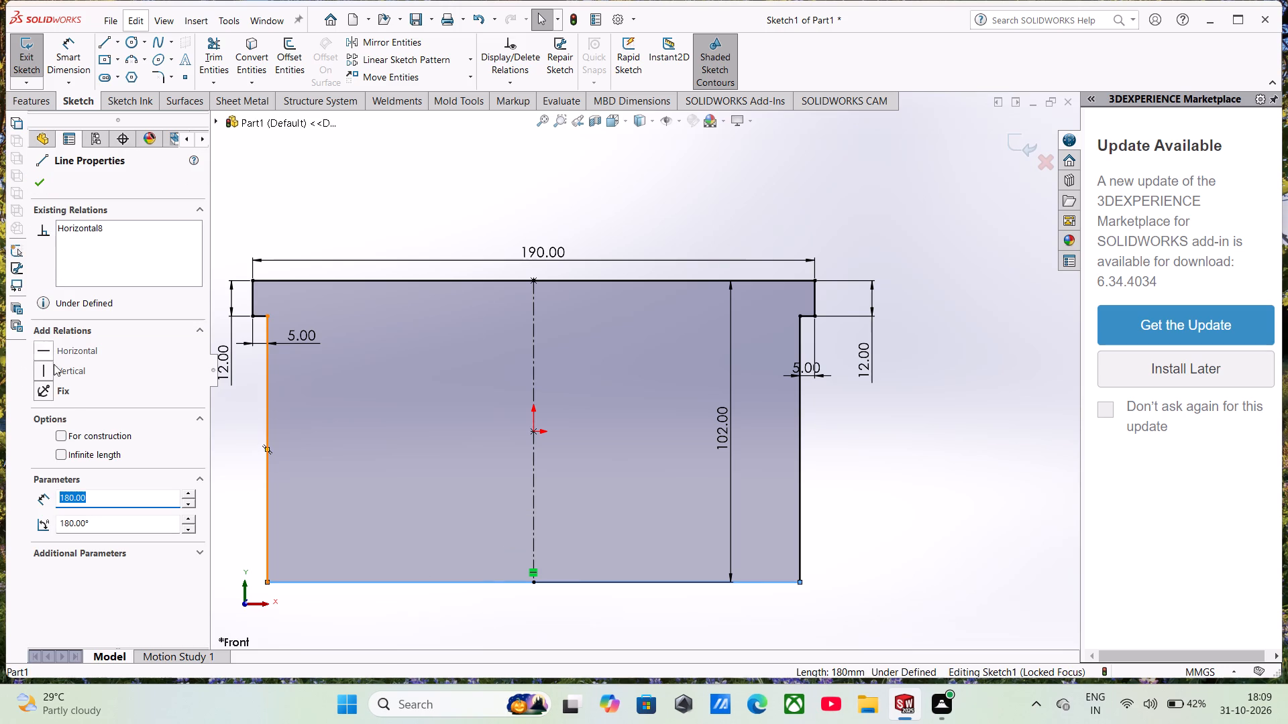
click(62, 434)
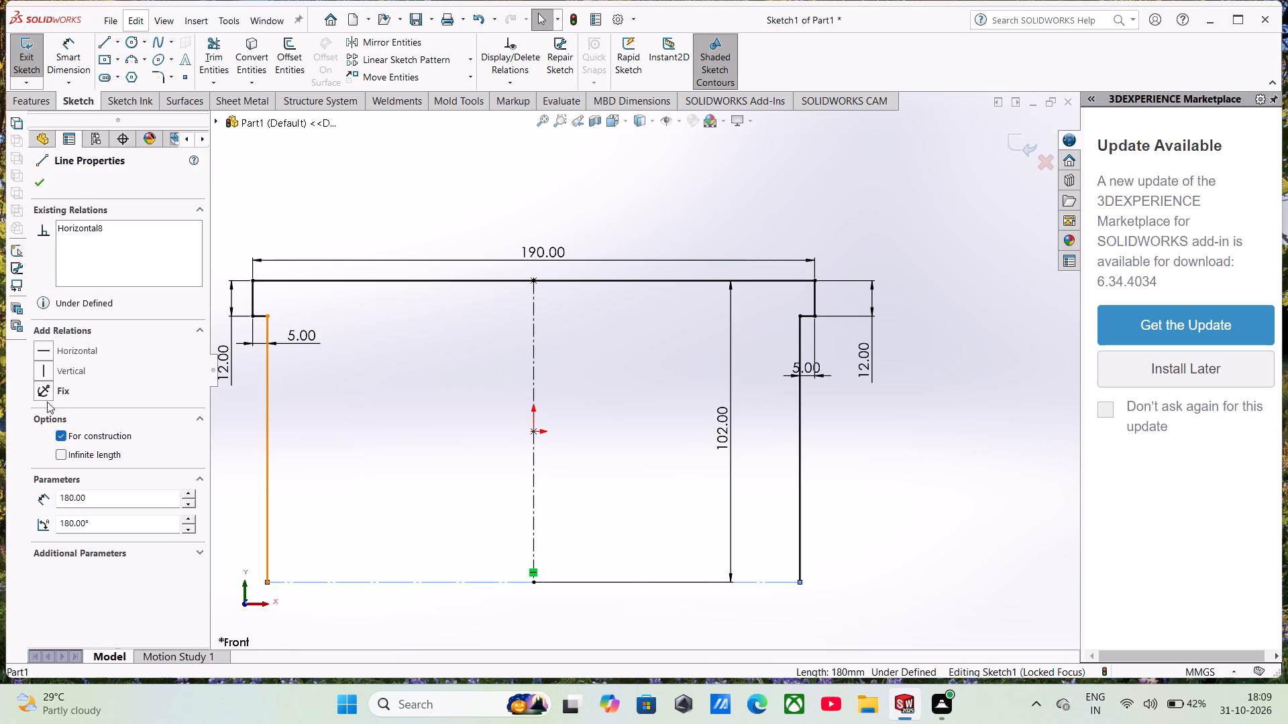
click(39, 187)
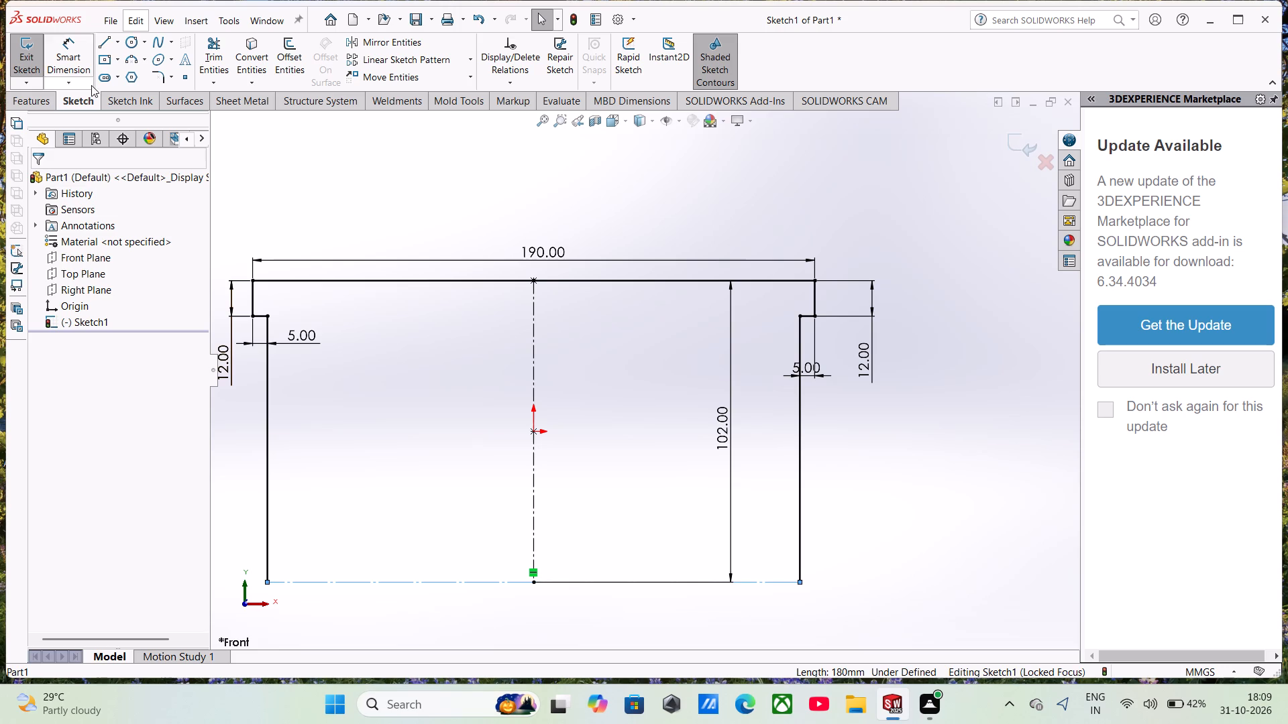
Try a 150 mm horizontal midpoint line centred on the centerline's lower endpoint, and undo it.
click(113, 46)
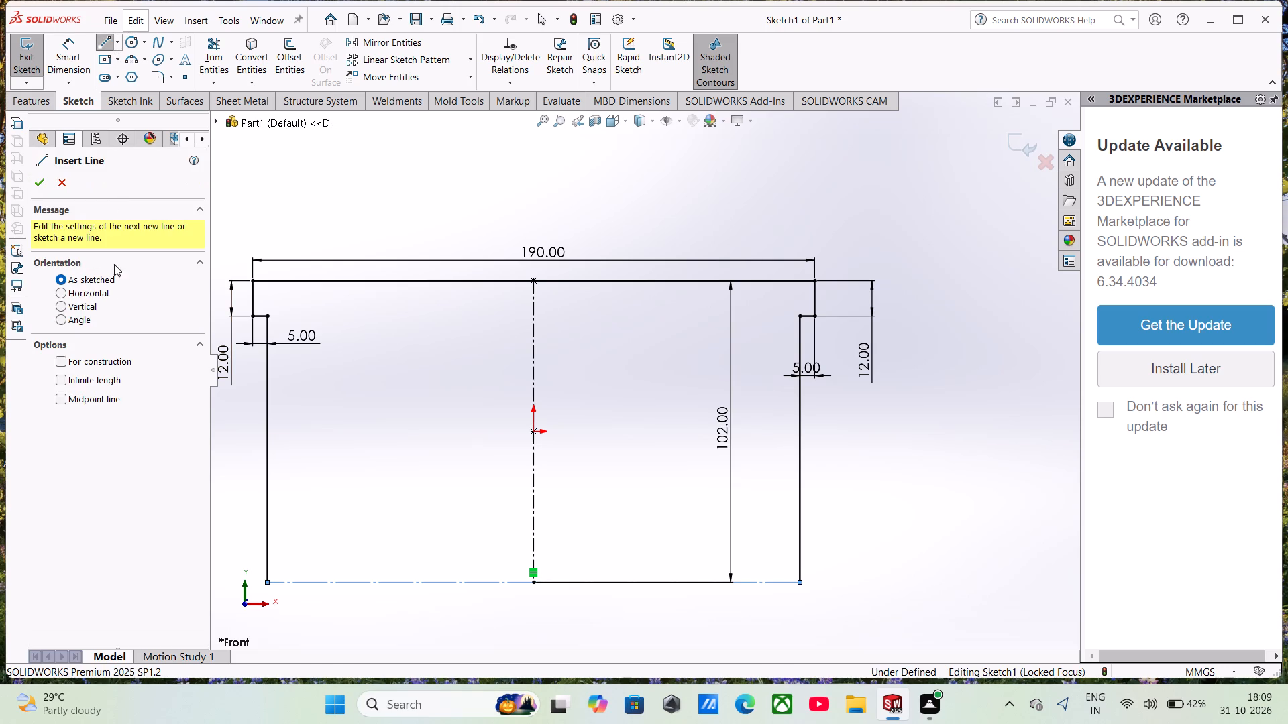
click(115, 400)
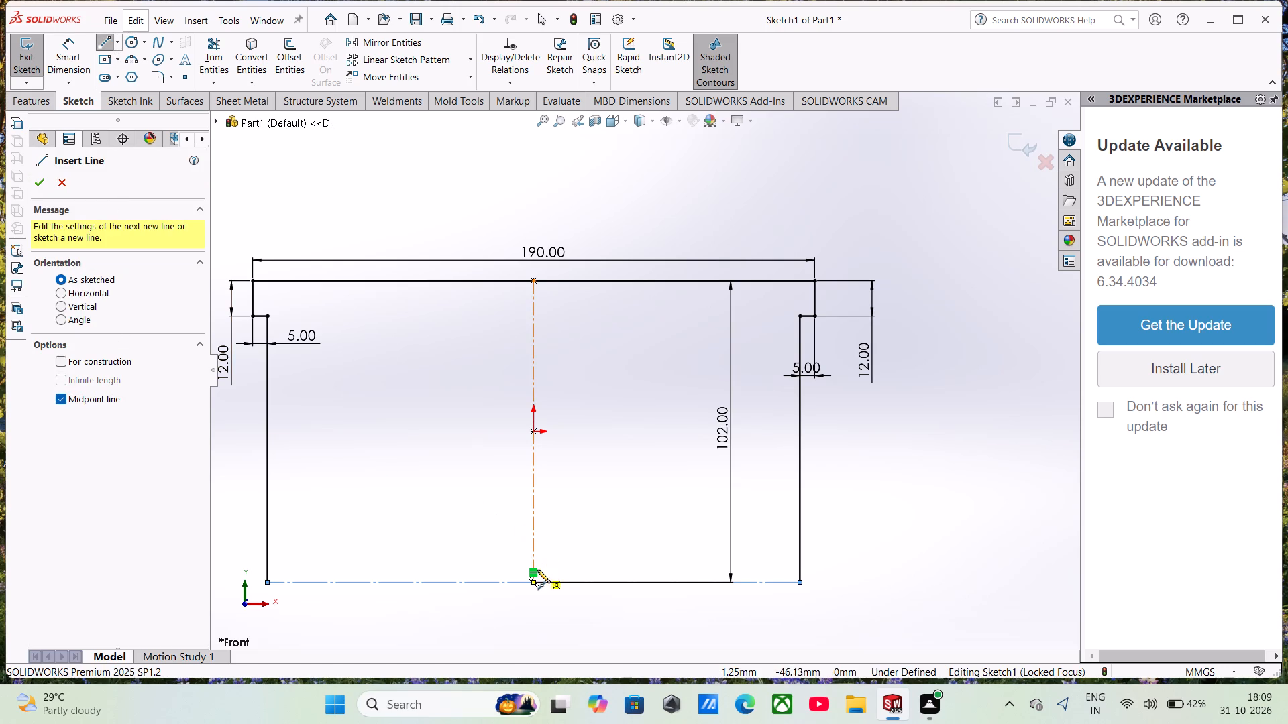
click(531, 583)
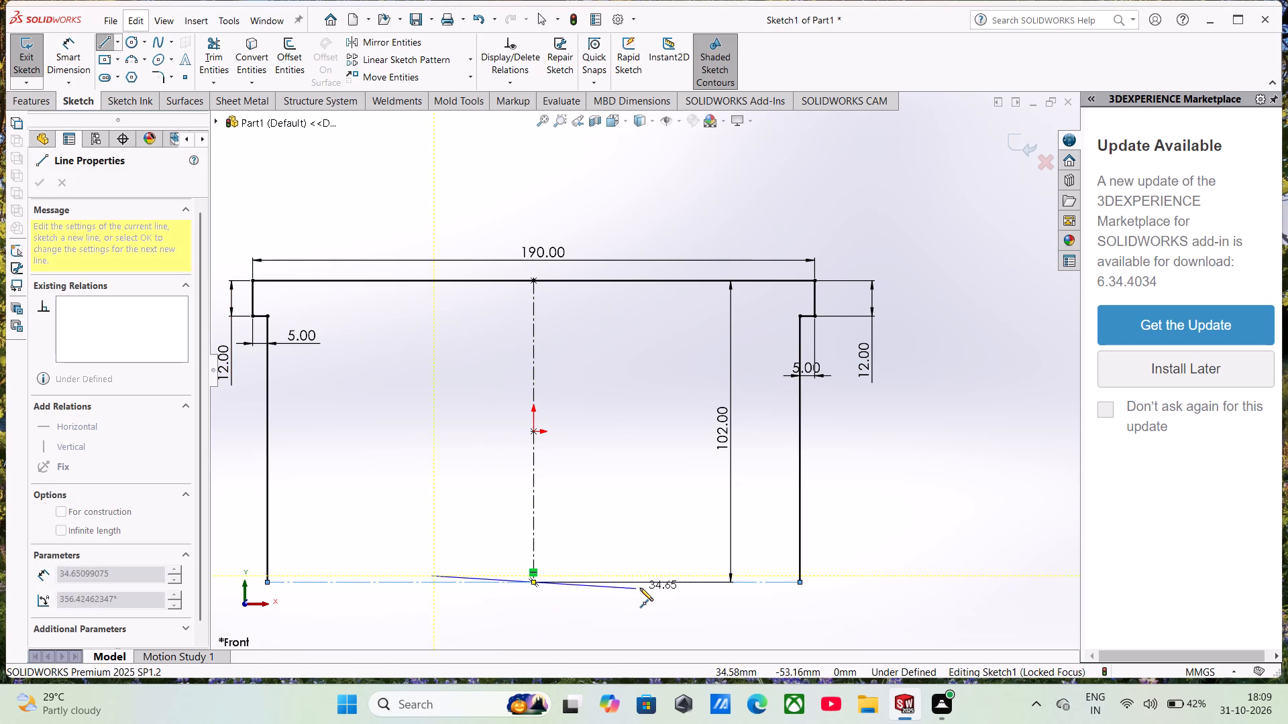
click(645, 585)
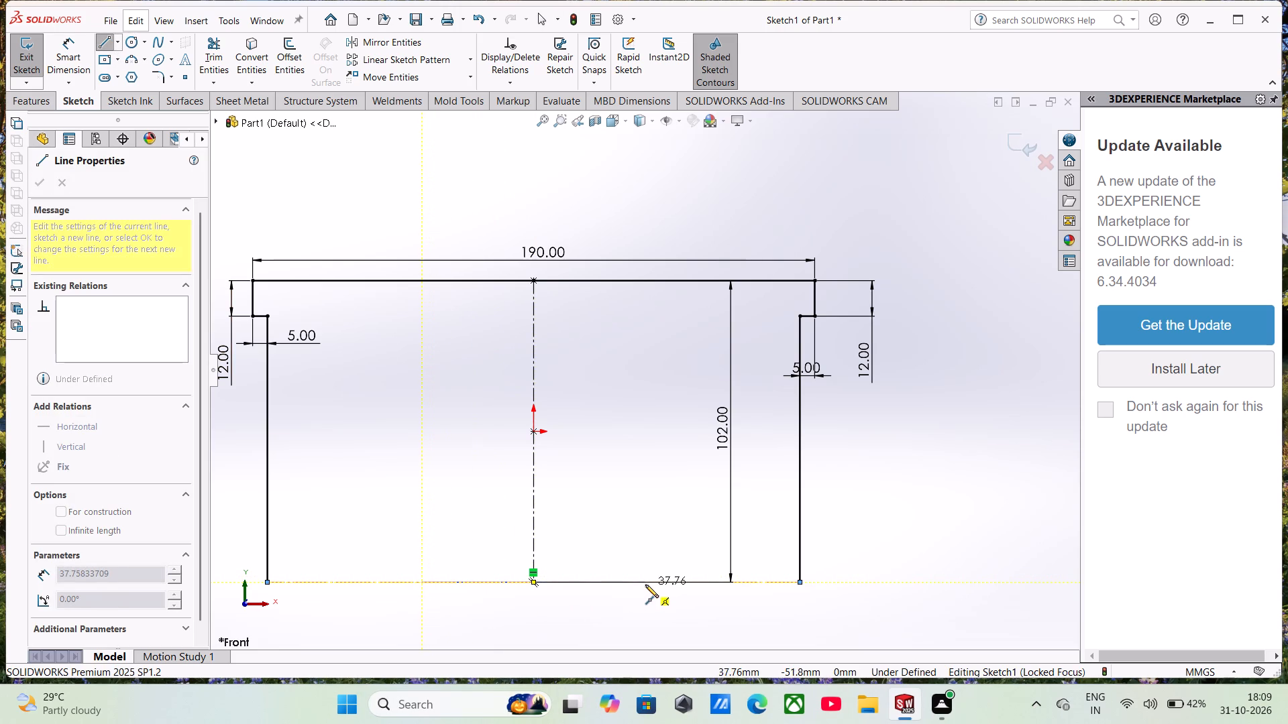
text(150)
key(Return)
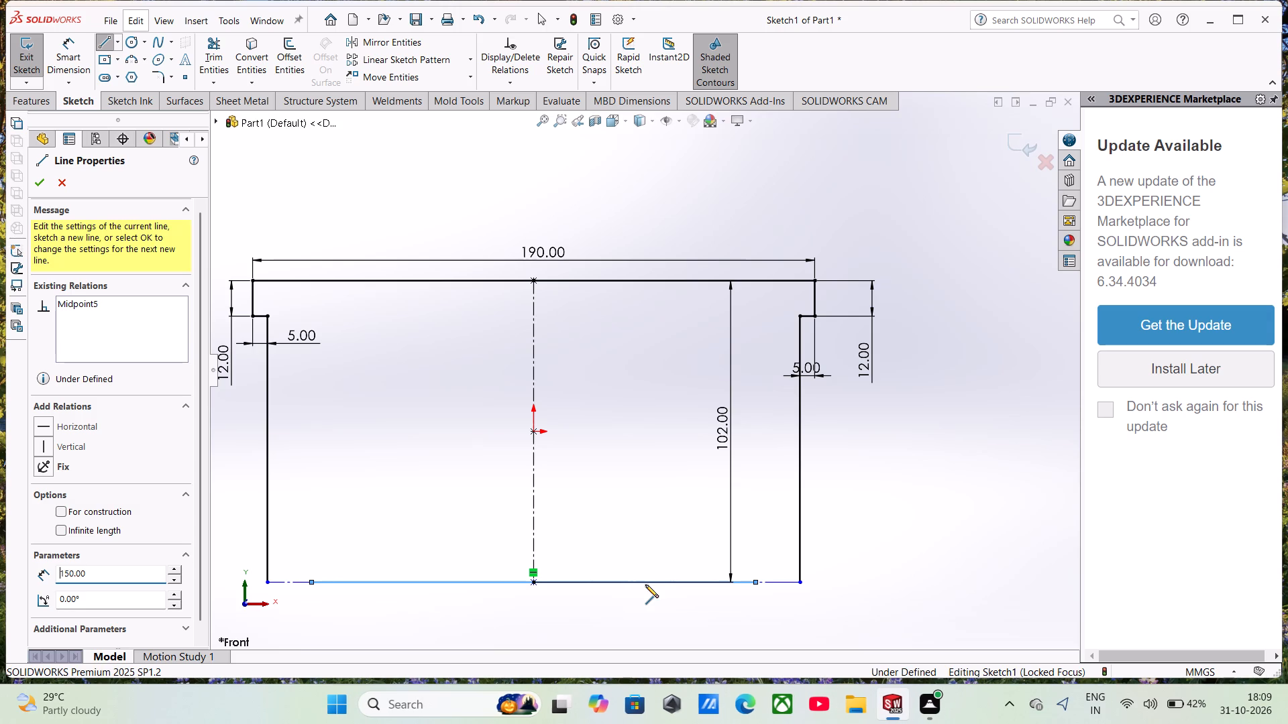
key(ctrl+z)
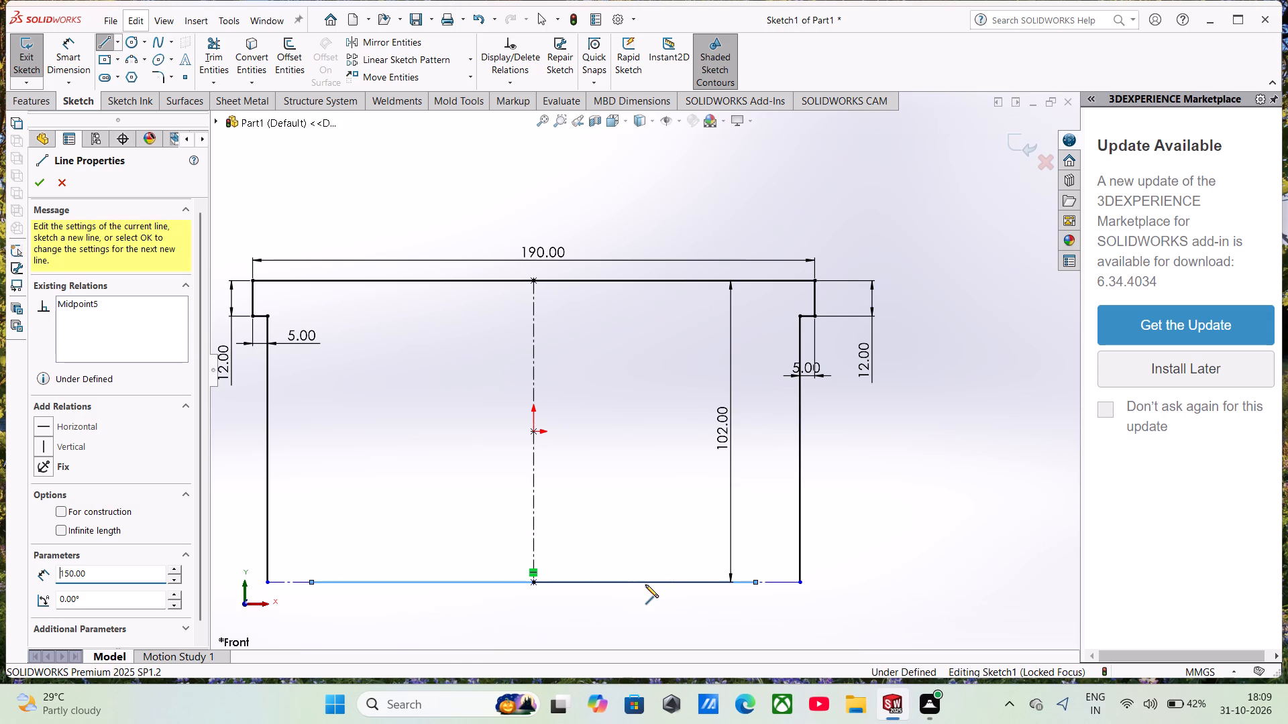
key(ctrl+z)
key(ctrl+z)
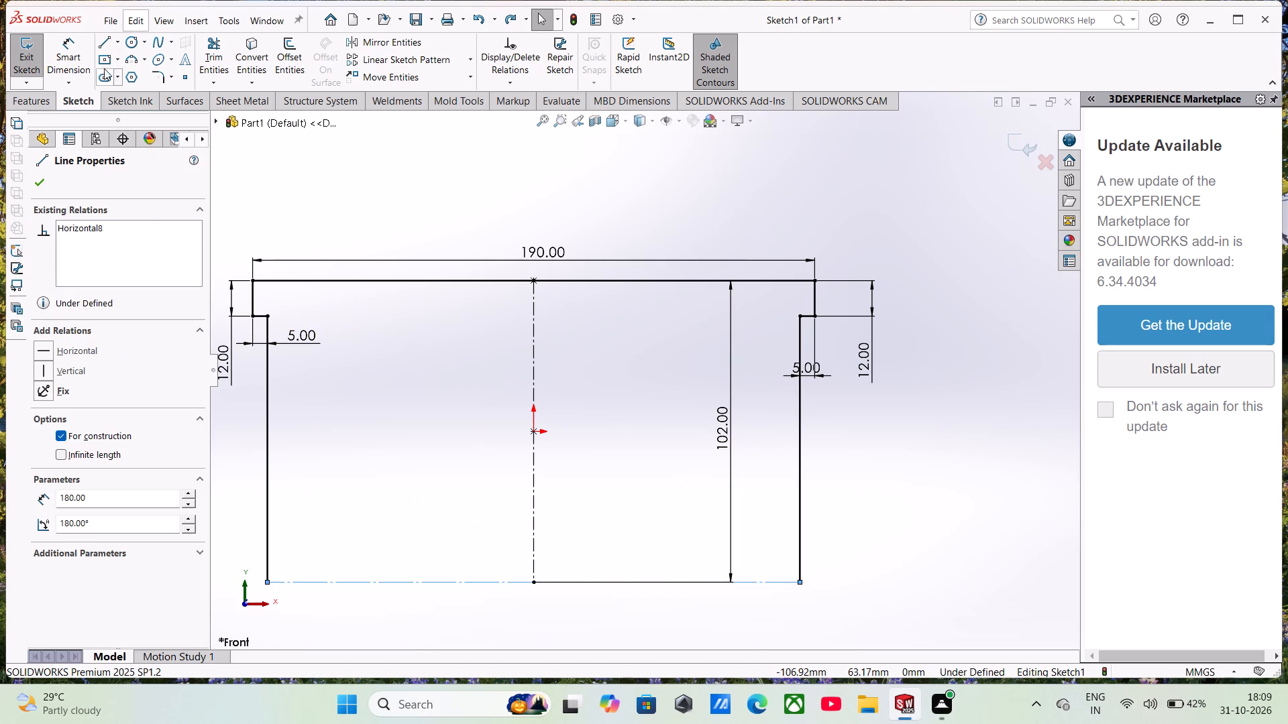
Sketch a short vertical line up the centerline from its lower endpoint and dimension its length at 15 mm.
click(99, 44)
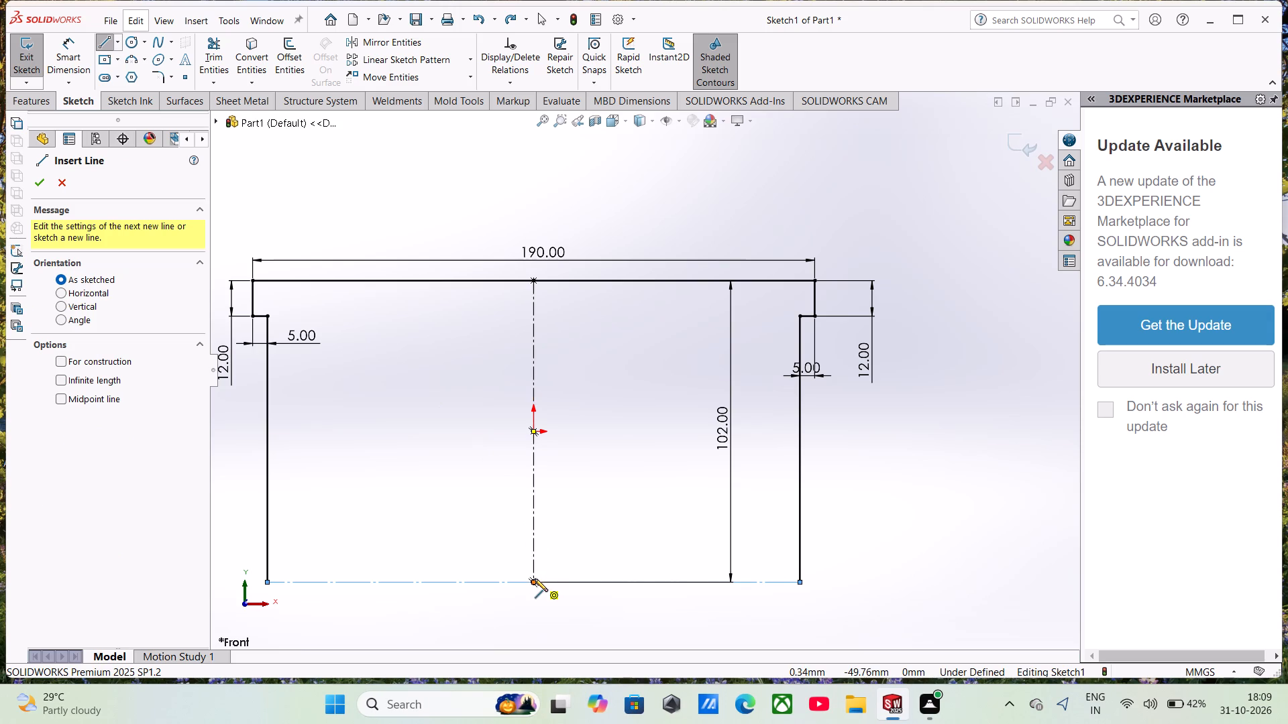
click(533, 581)
click(533, 547)
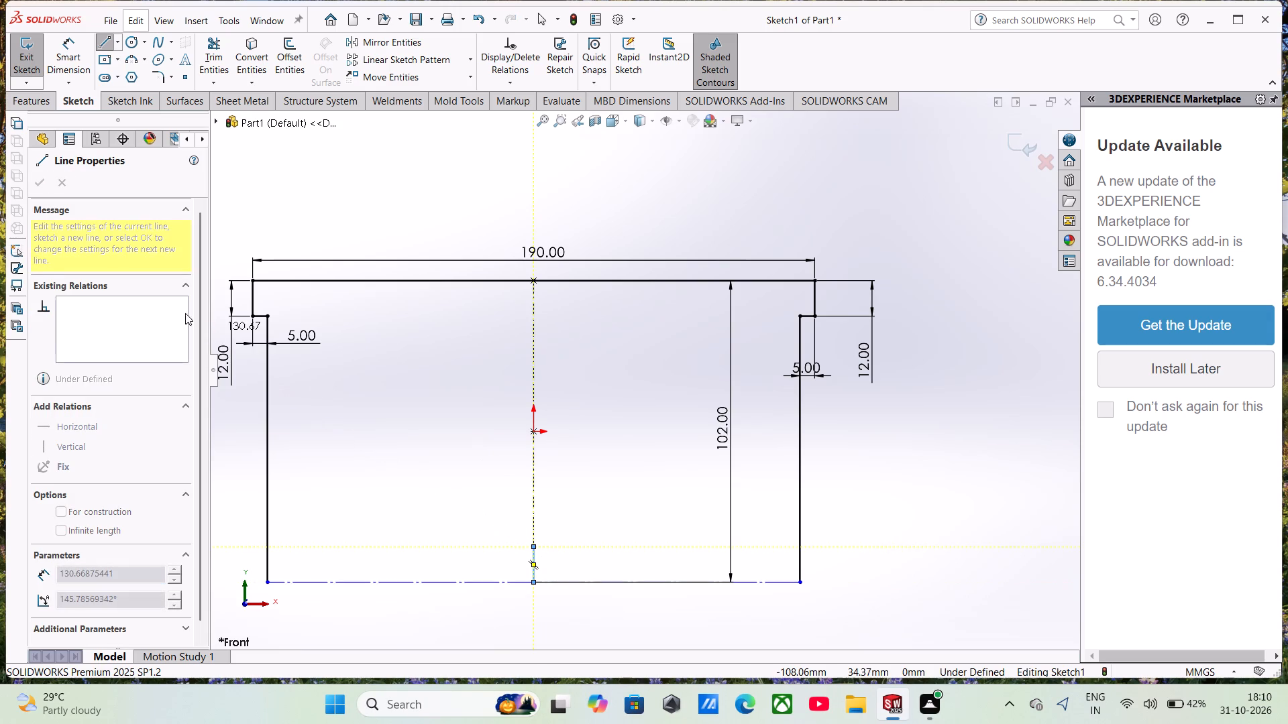
click(74, 42)
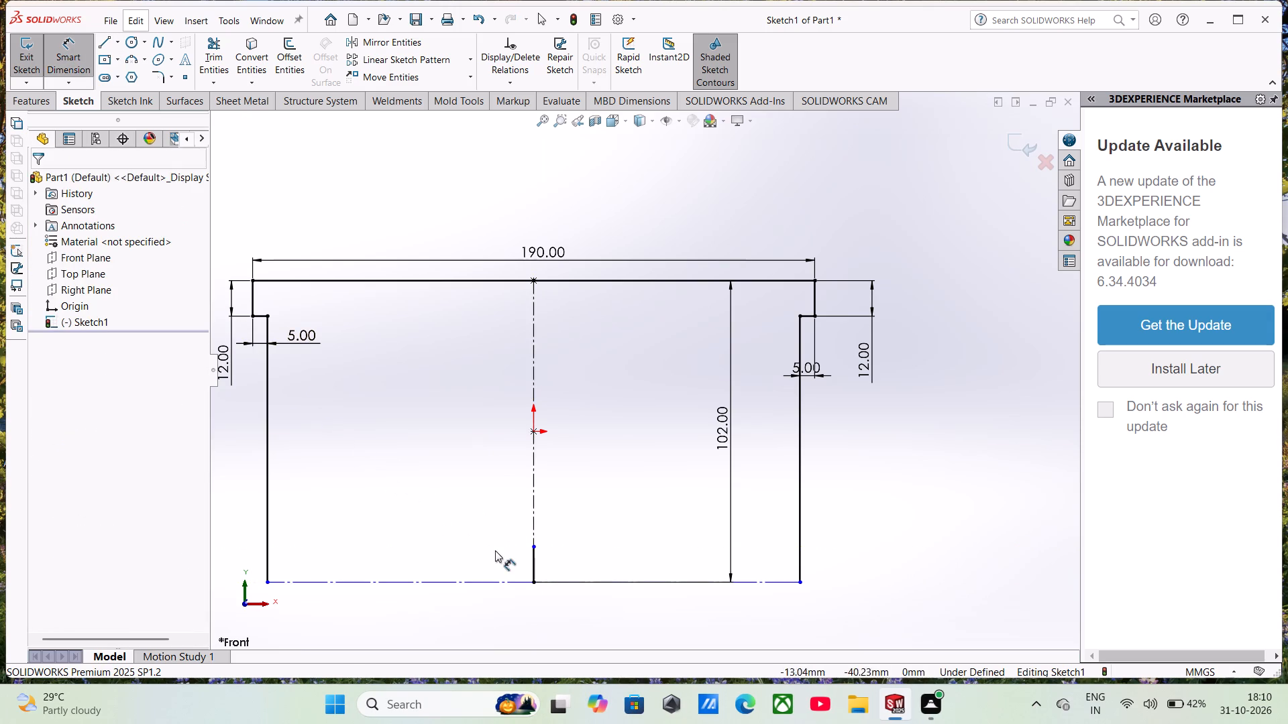
click(535, 568)
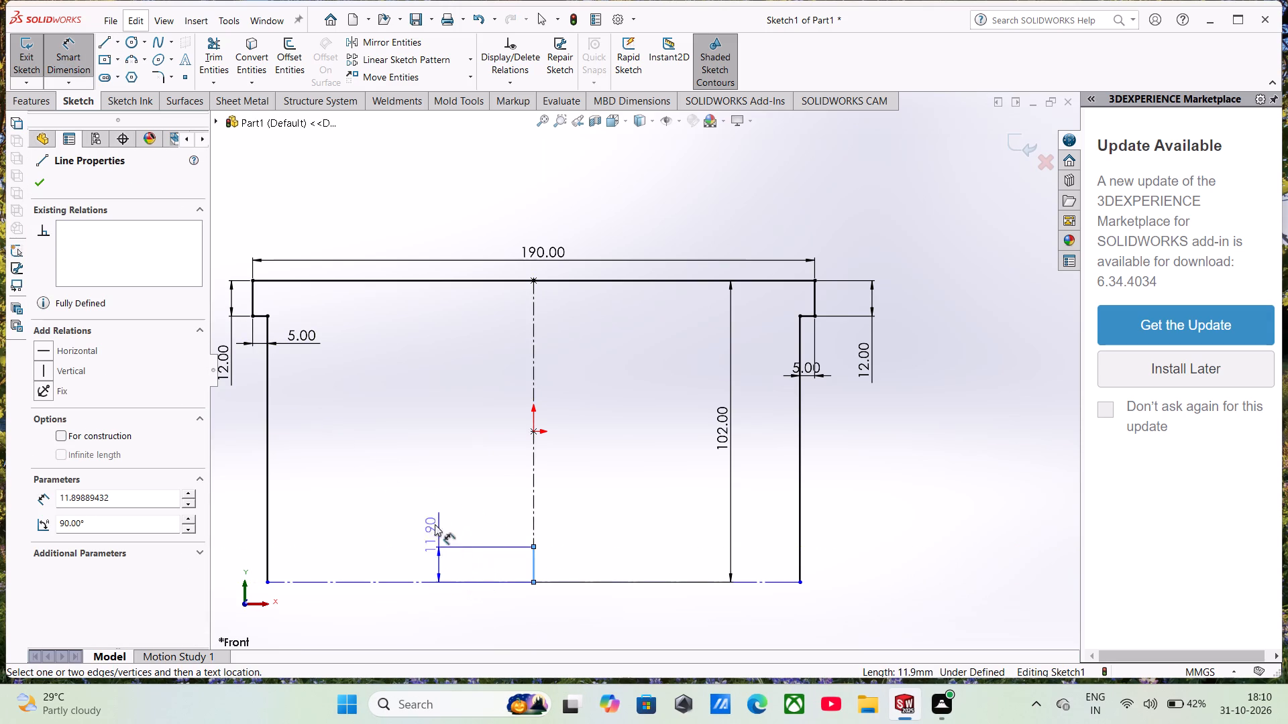
click(427, 475)
text(15)
key(Return)
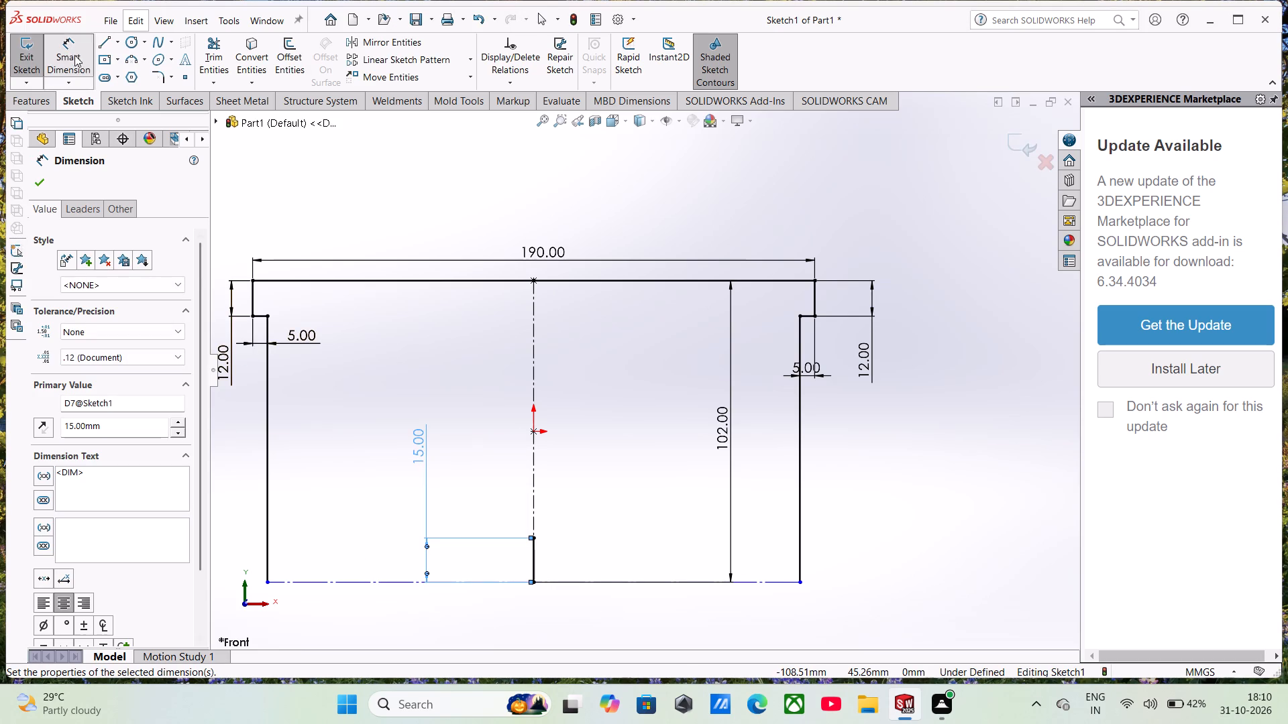
Sketch a 150 mm horizontal solid midpoint line centred on the upper endpoint of the 15 mm vertical line.
click(115, 45)
click(113, 83)
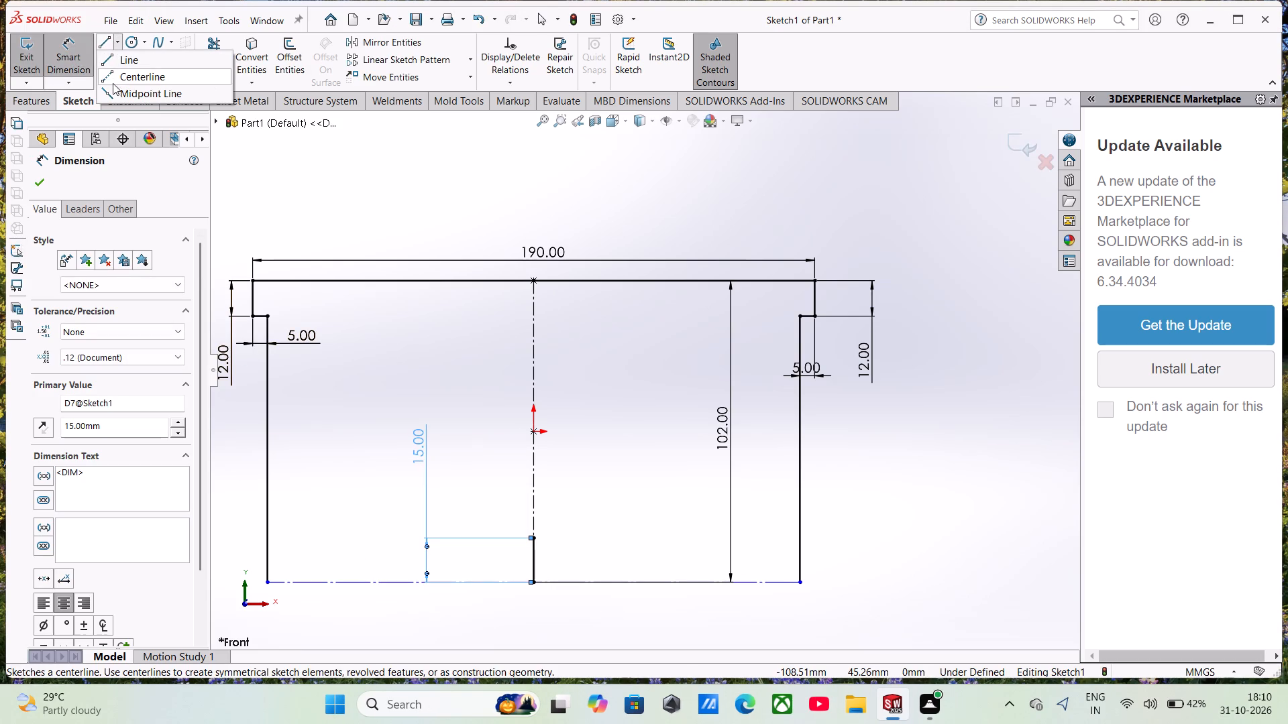
click(70, 402)
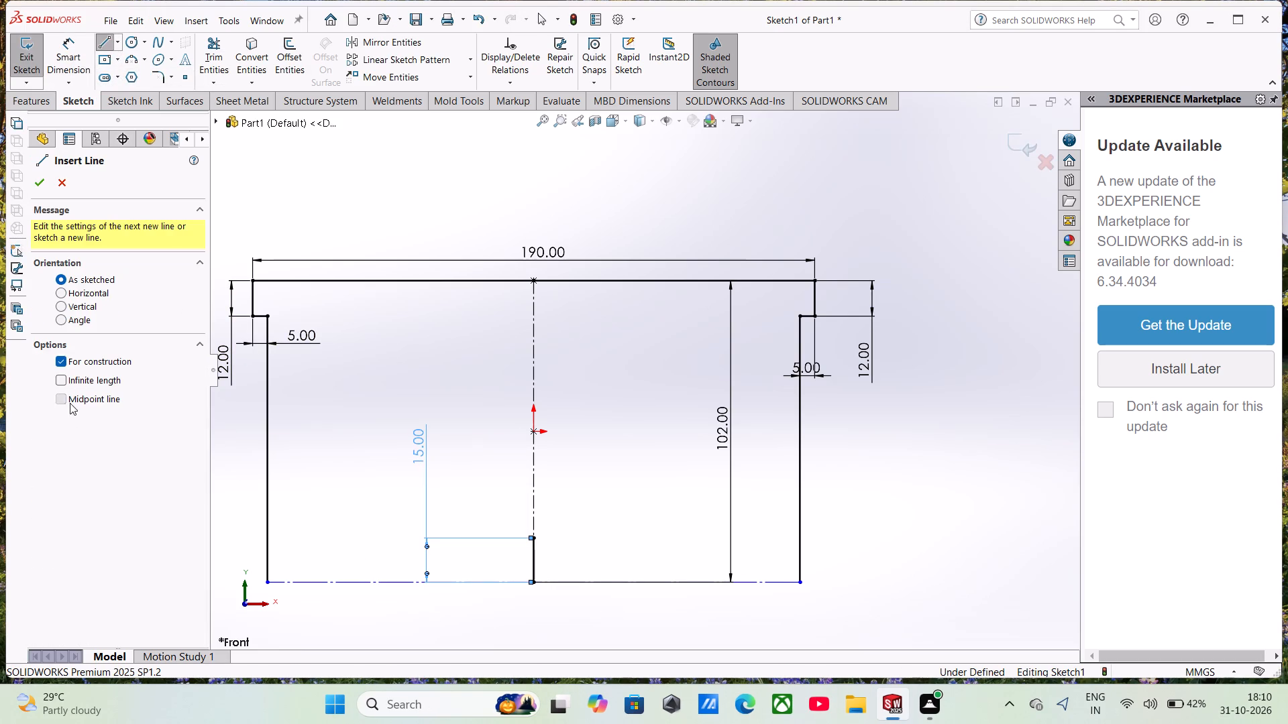
click(65, 355)
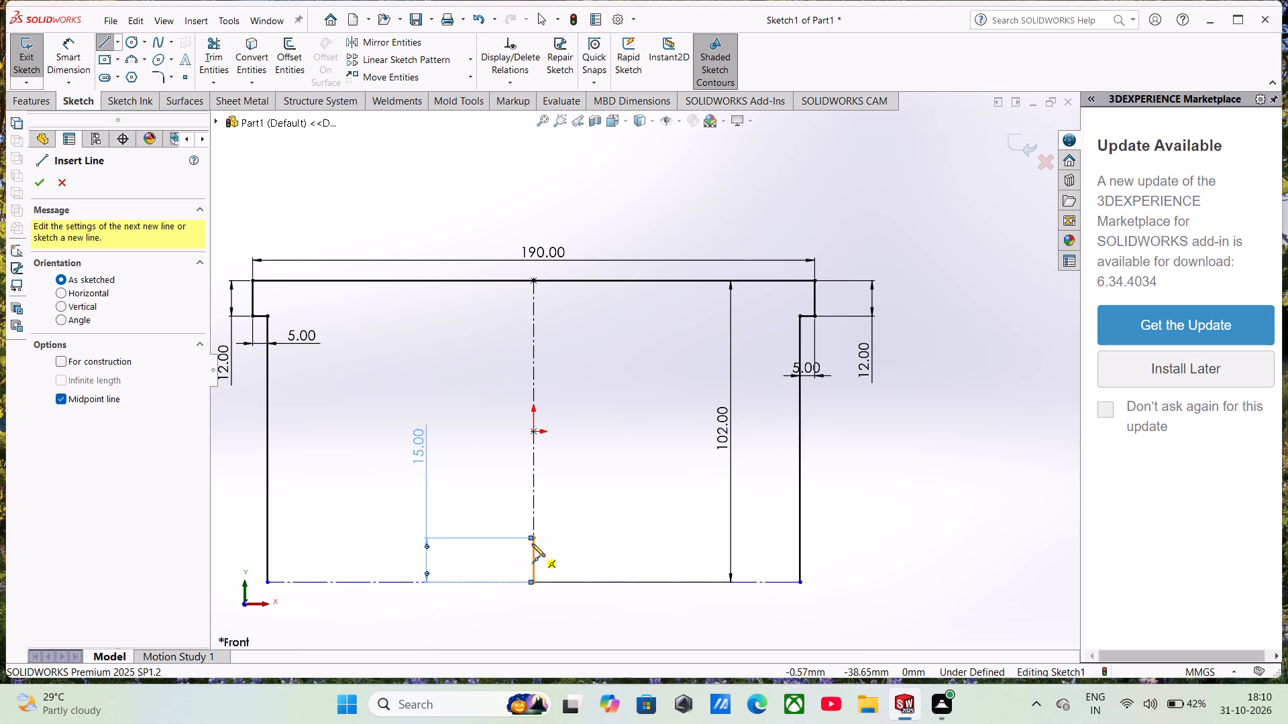
click(532, 538)
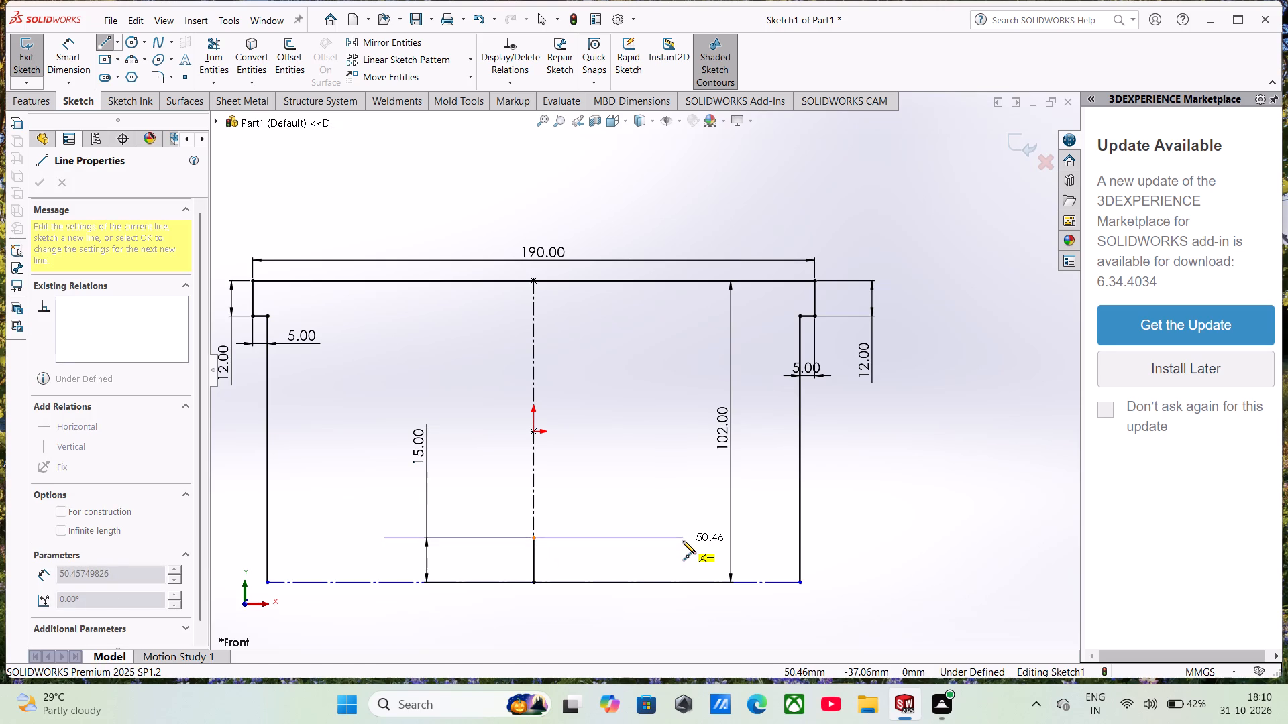
click(683, 541)
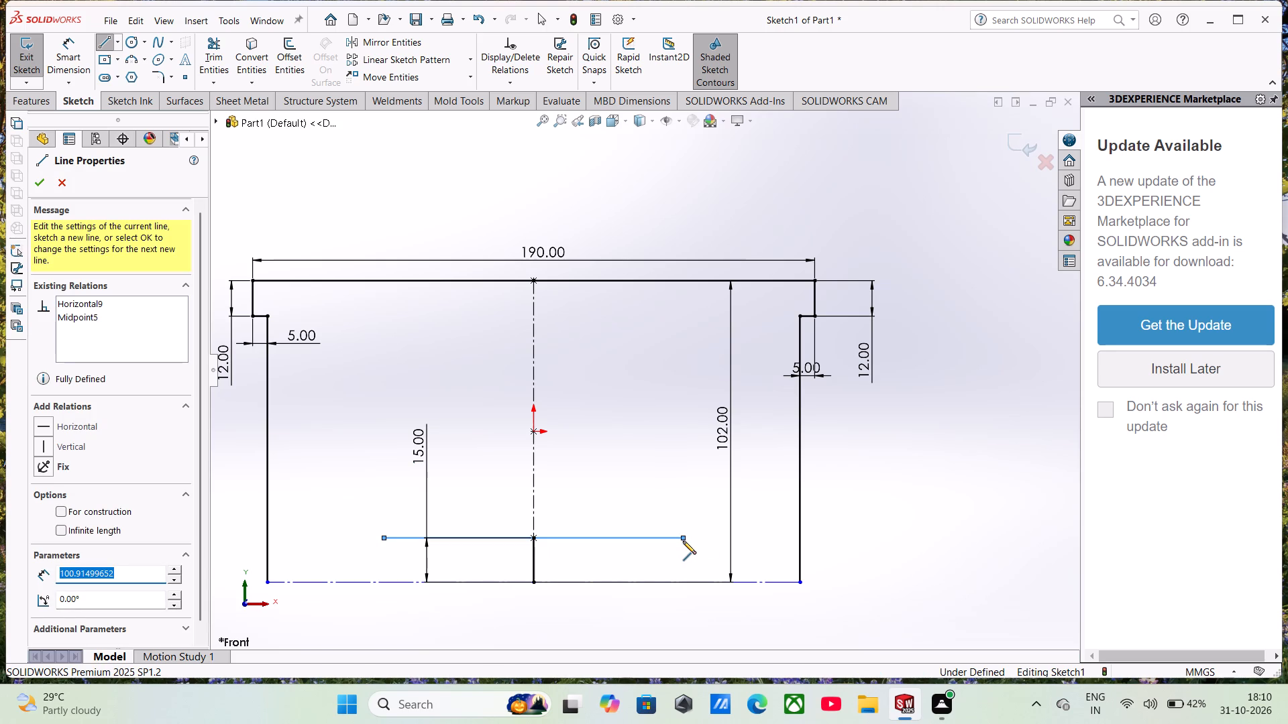
text(150)
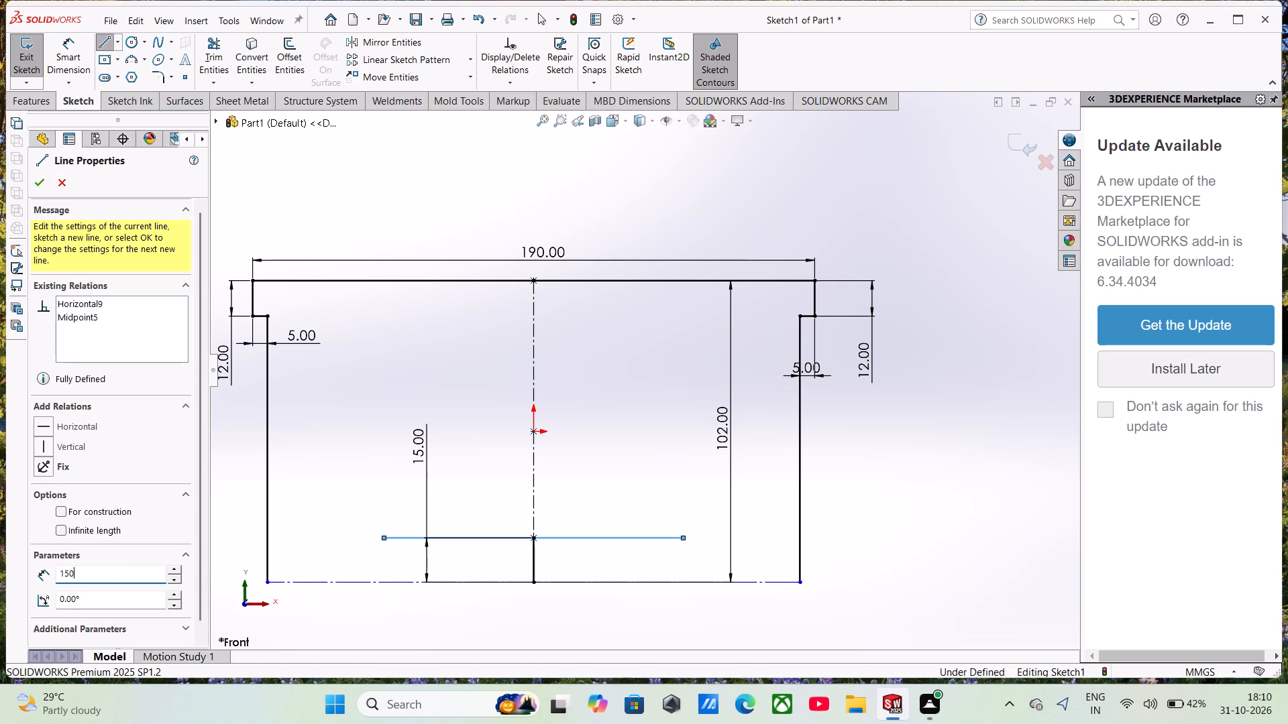
key(Return)
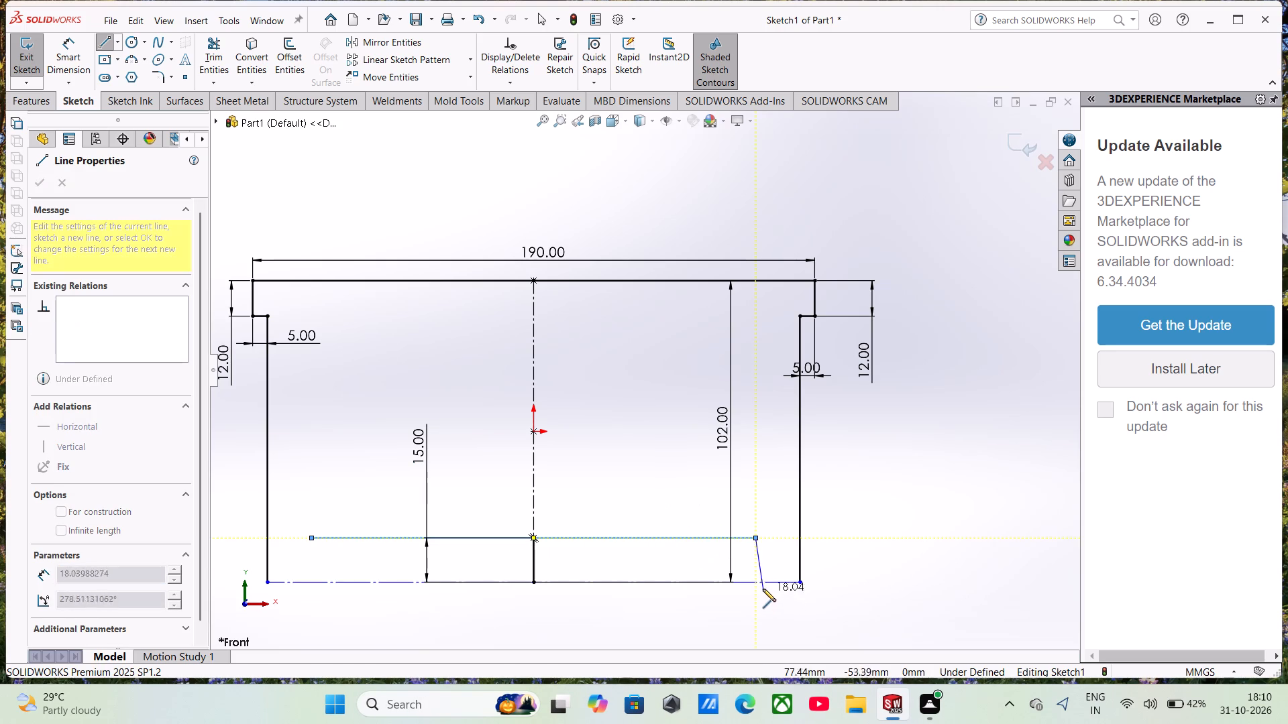
Sketch vertical recess sides at both ends of the 150 mm line and about 15 mm wide horizontal bottoms joining the profile's outer sides.
click(757, 583)
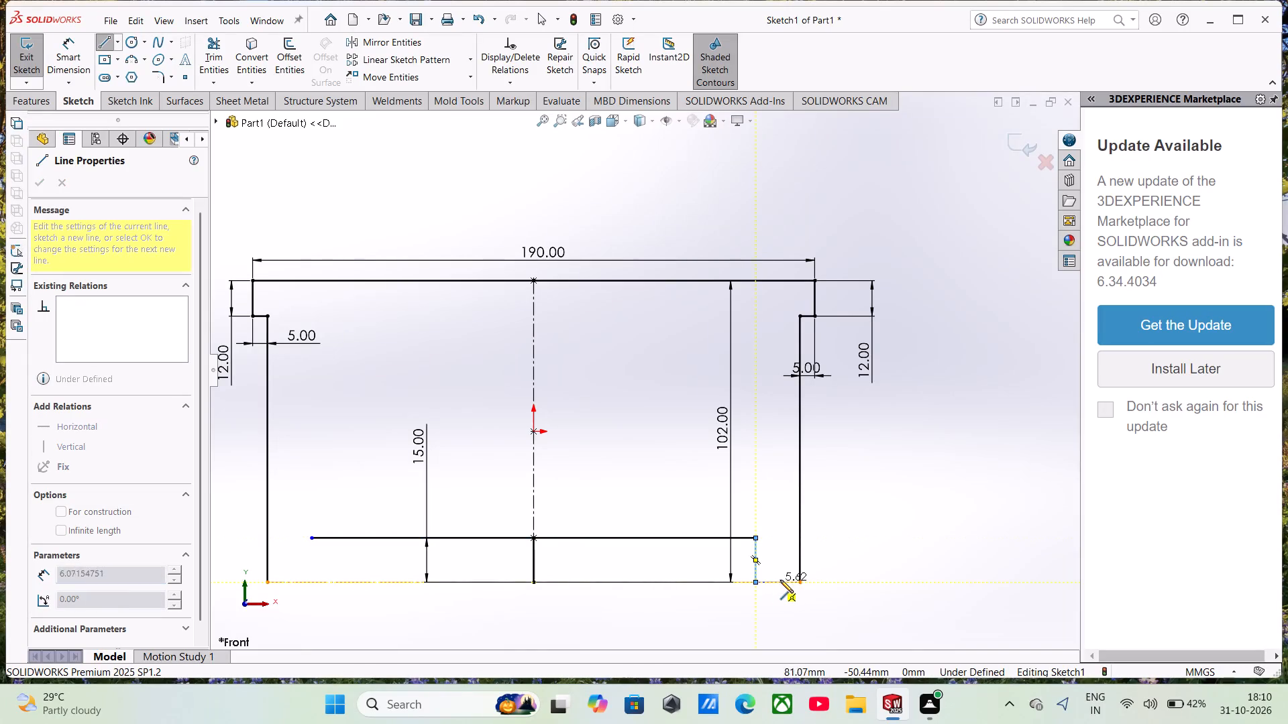
click(802, 582)
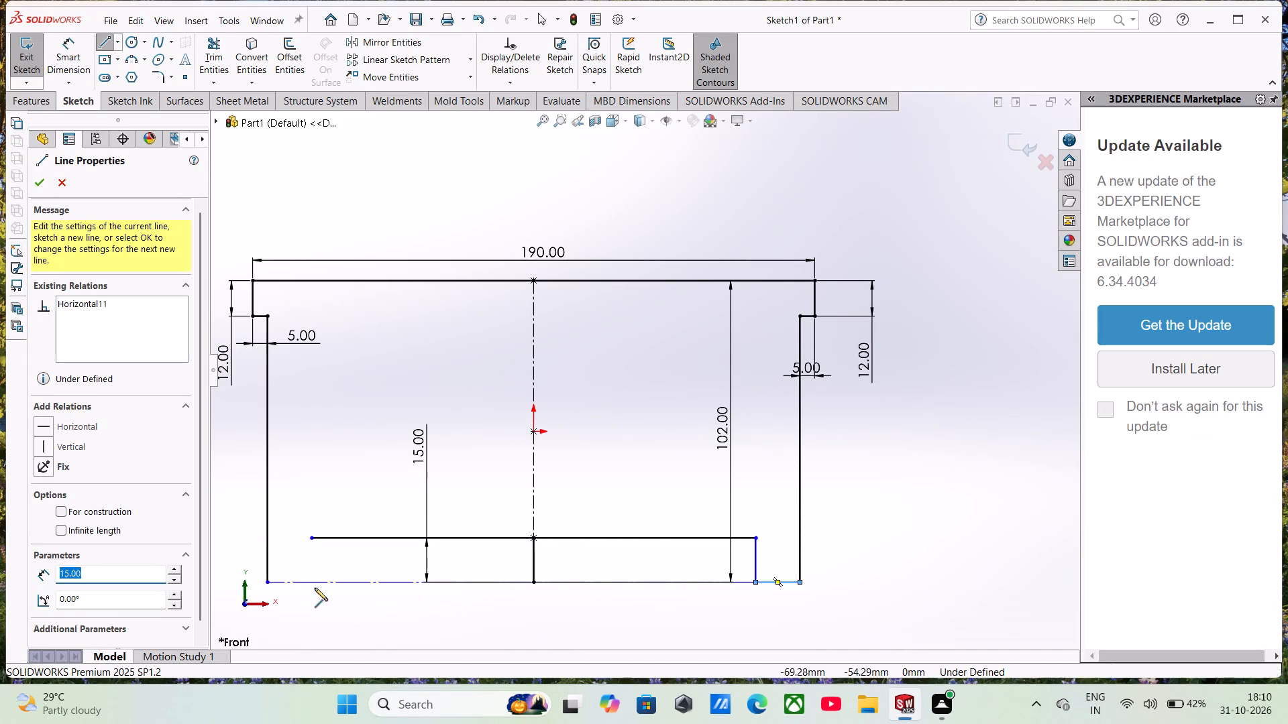
click(266, 582)
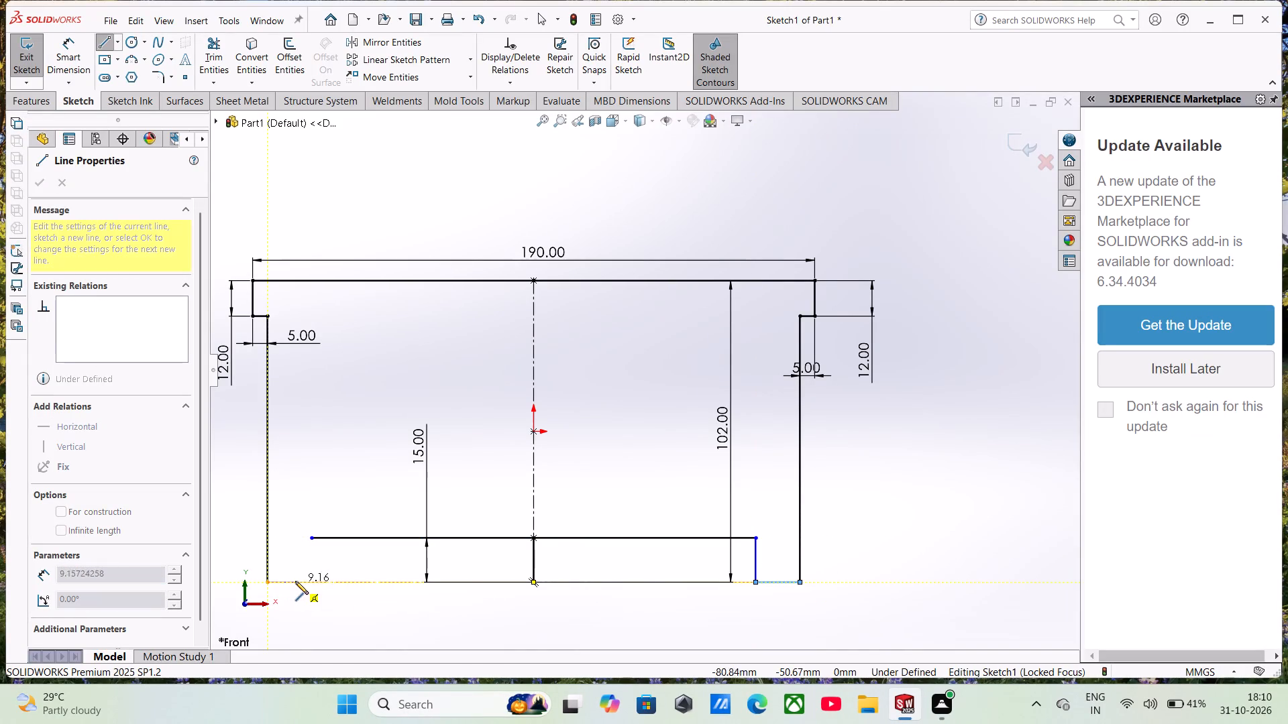
click(309, 581)
click(309, 534)
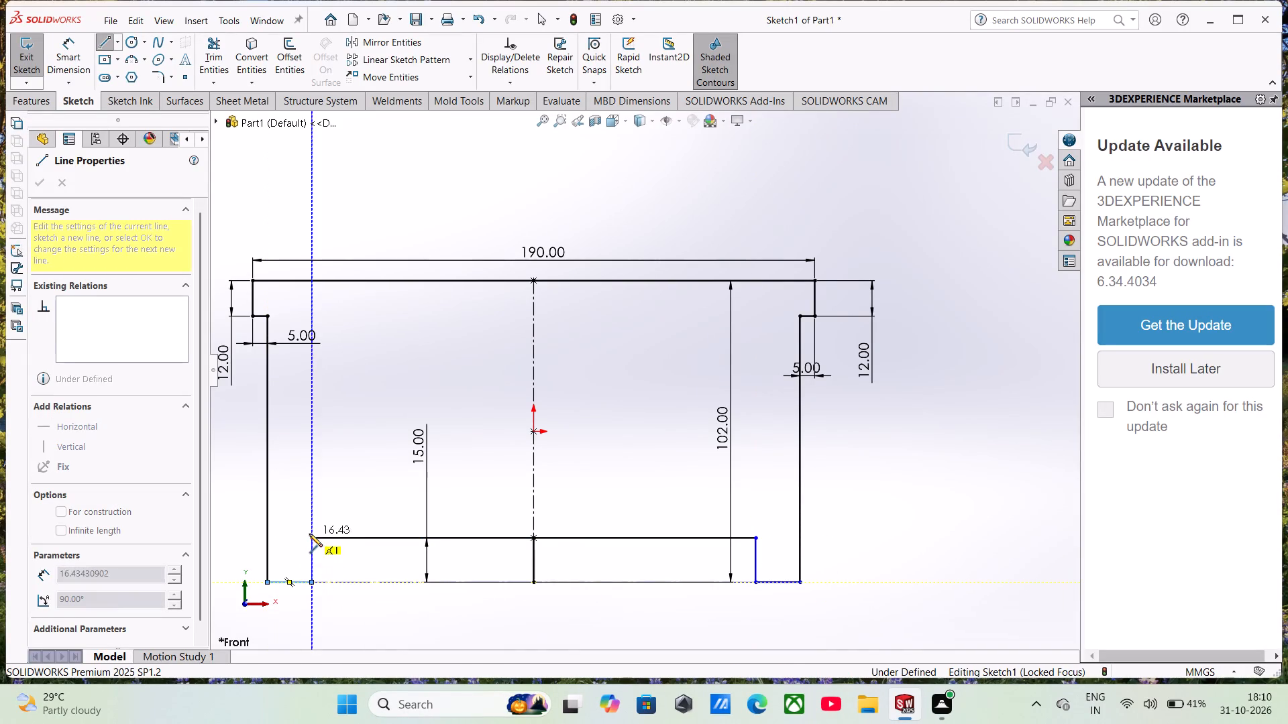
key(Escape)
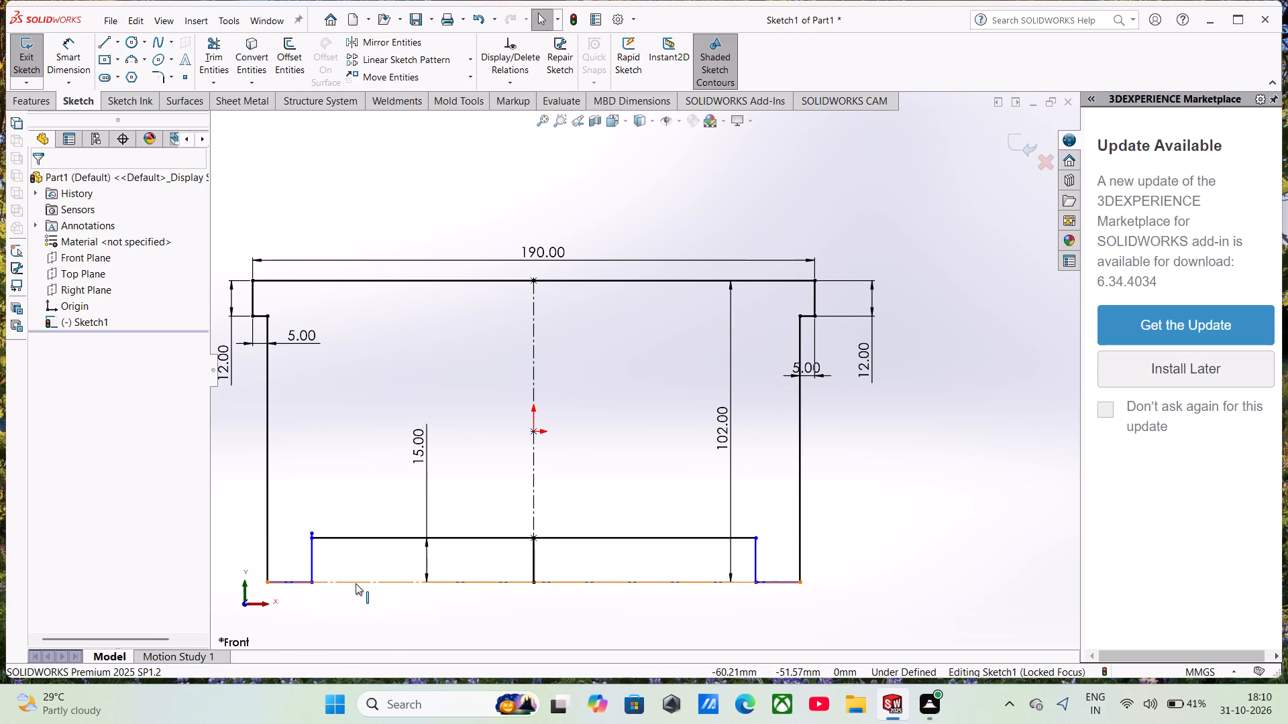
Convert the 15 mm vertical line at the middle of the recess to construction geometry.
scroll(356, 583, up, 1)
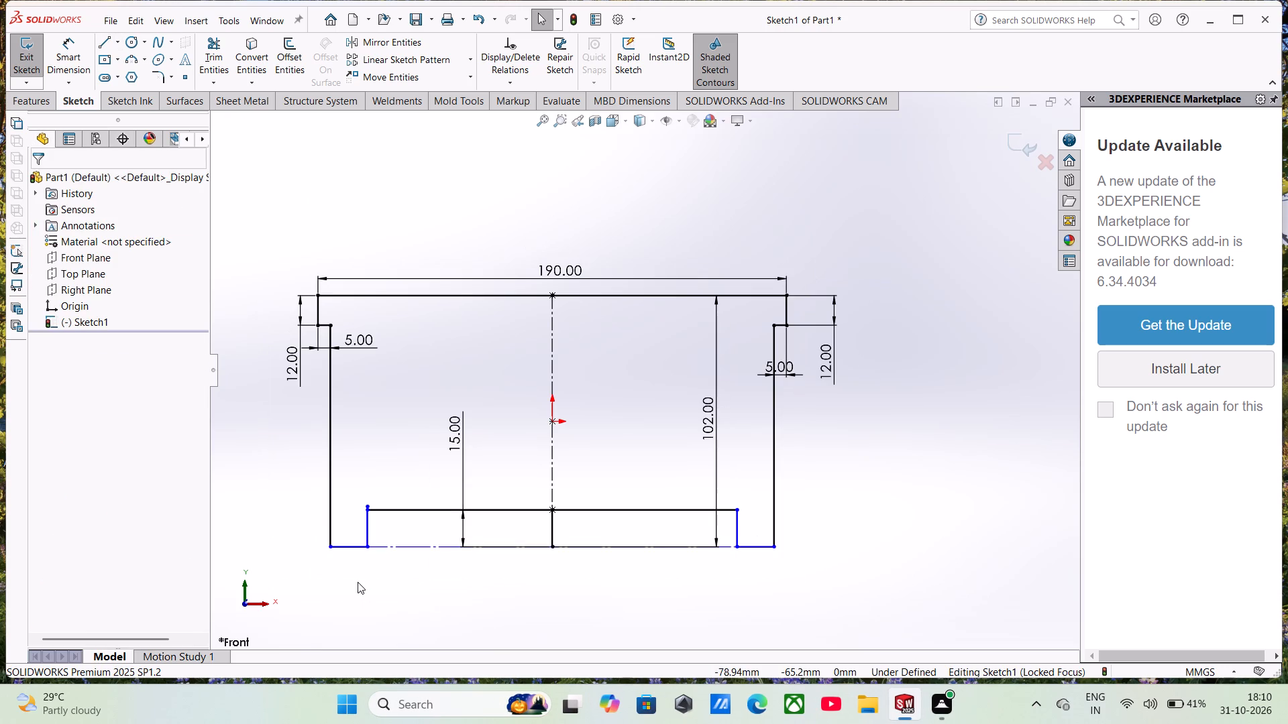
scroll(360, 582, up, 1)
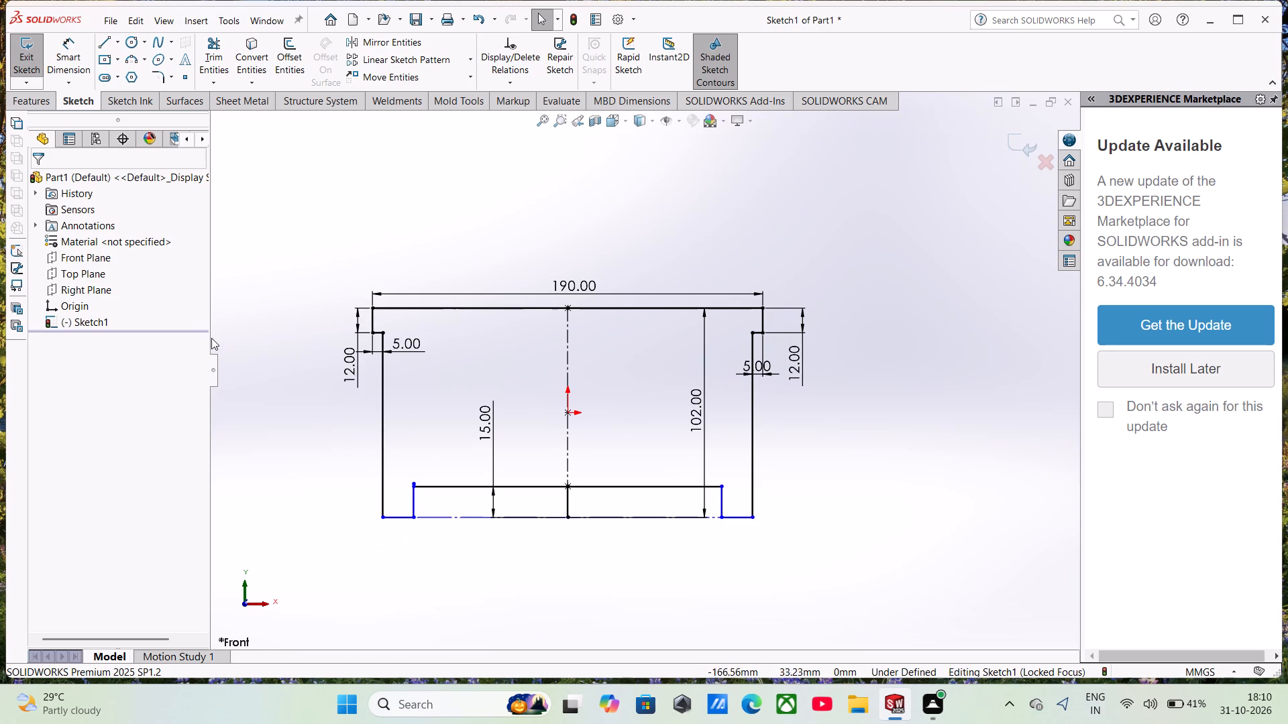
click(40, 99)
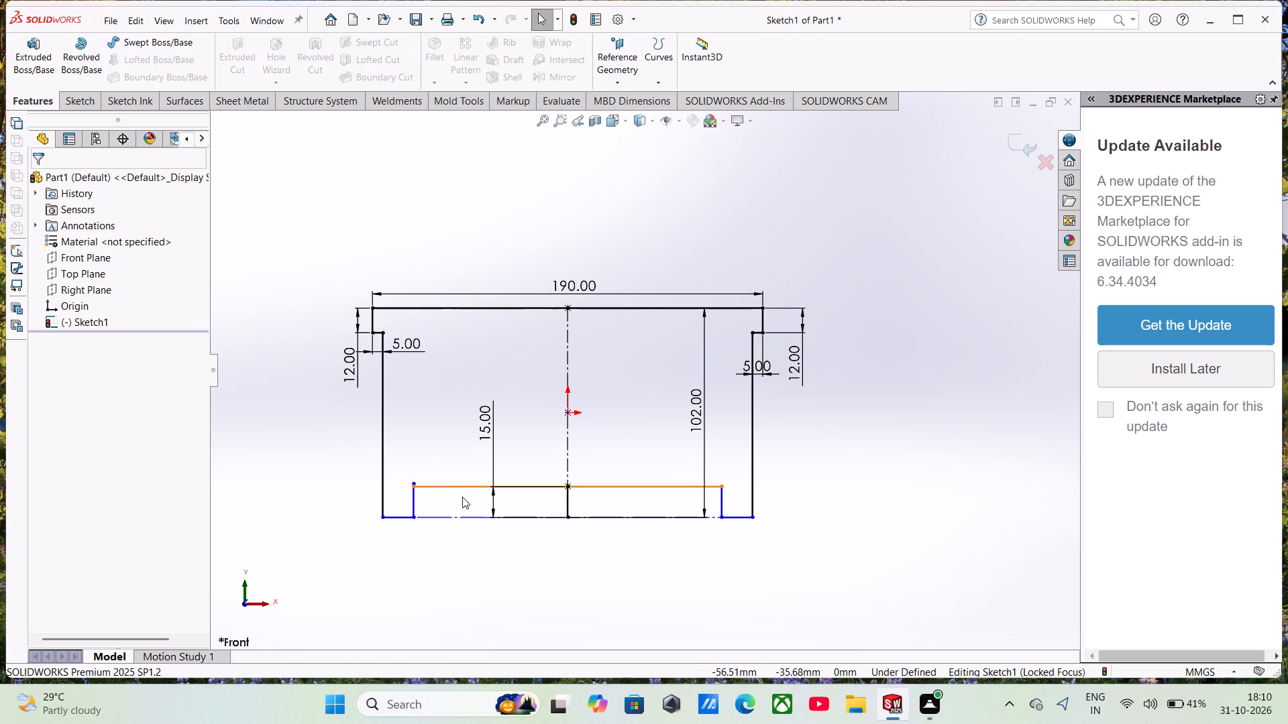
click(566, 499)
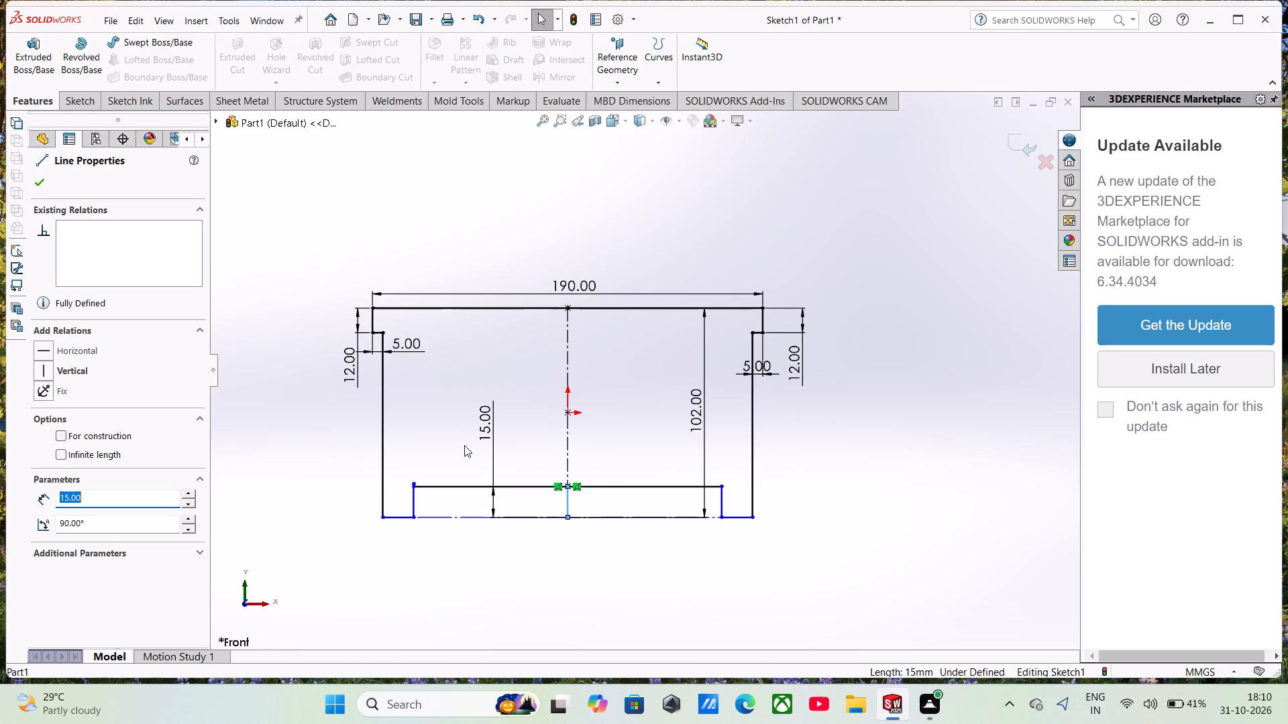
click(114, 432)
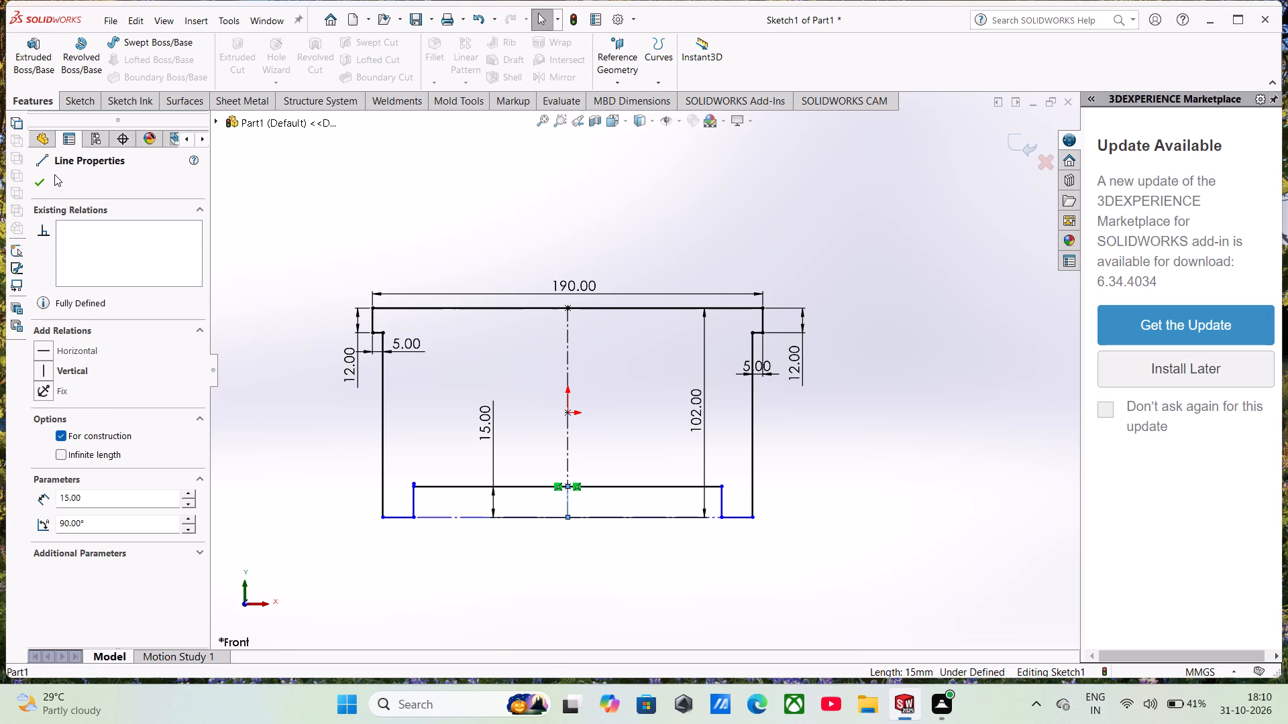
click(44, 179)
Extrude the closed profile region as a boss with the Mid Plane end condition and a depth of 96 mm.
click(30, 62)
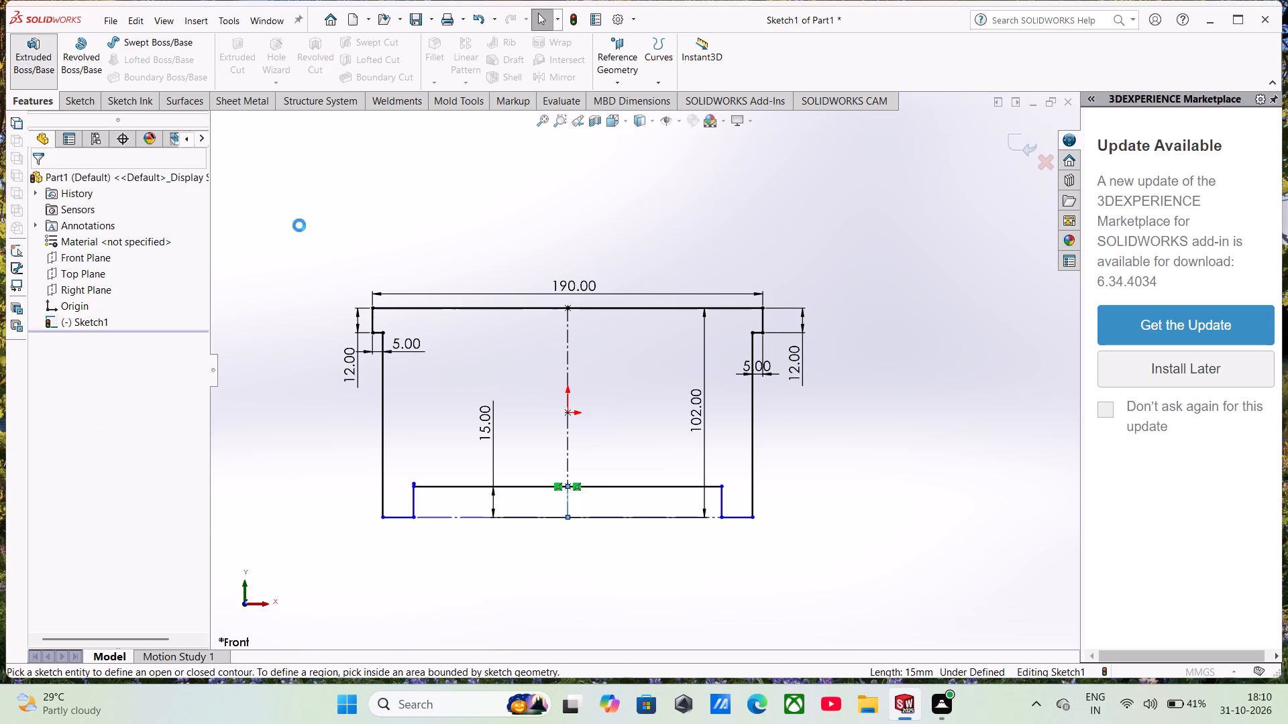
click(568, 350)
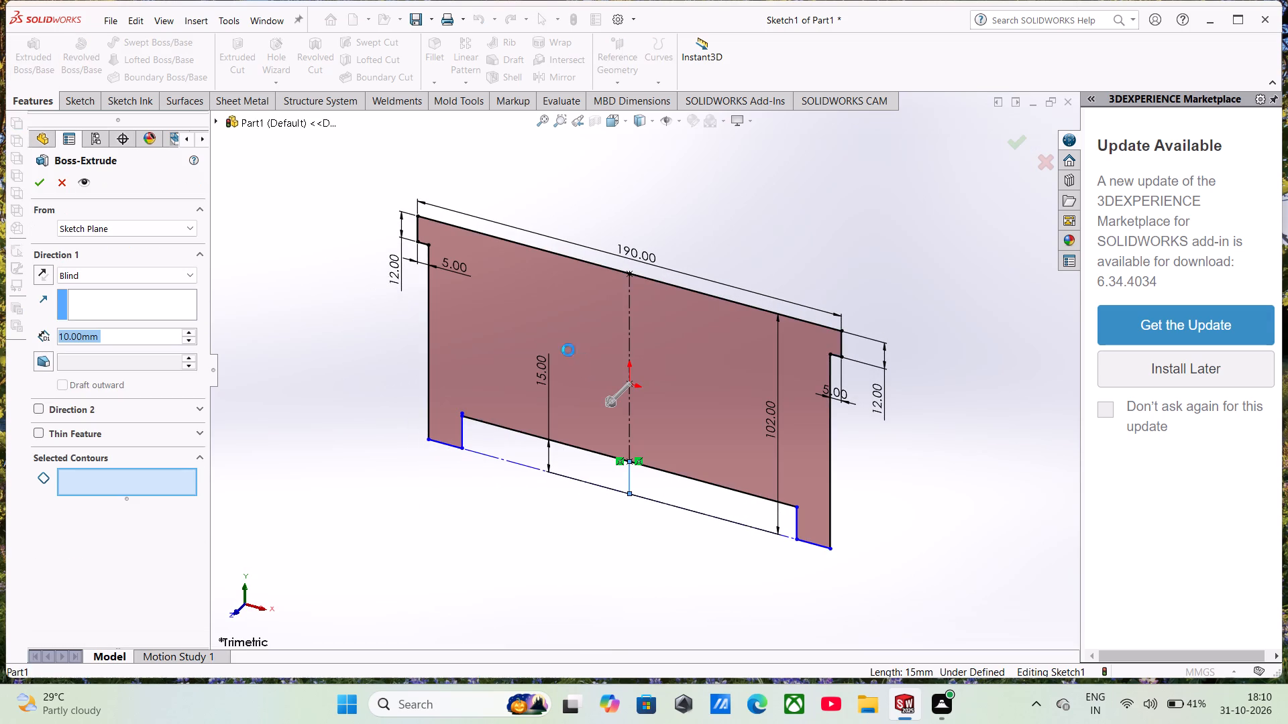
click(93, 278)
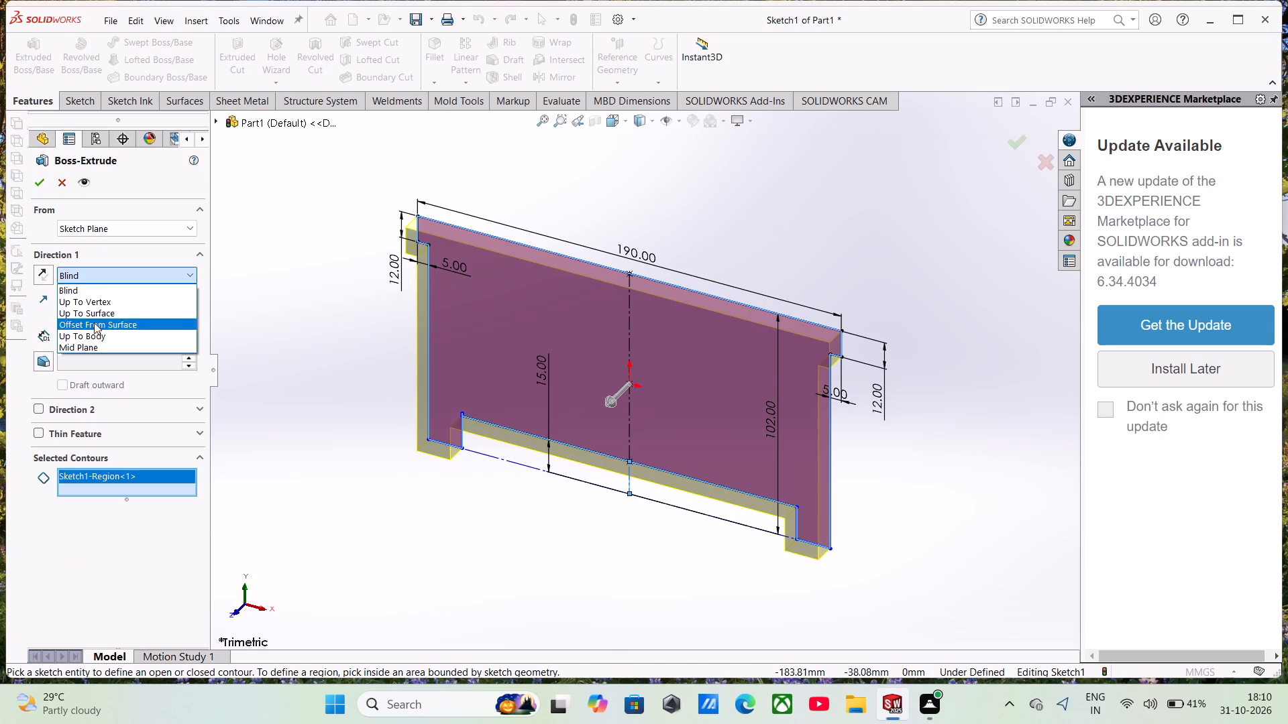
click(96, 342)
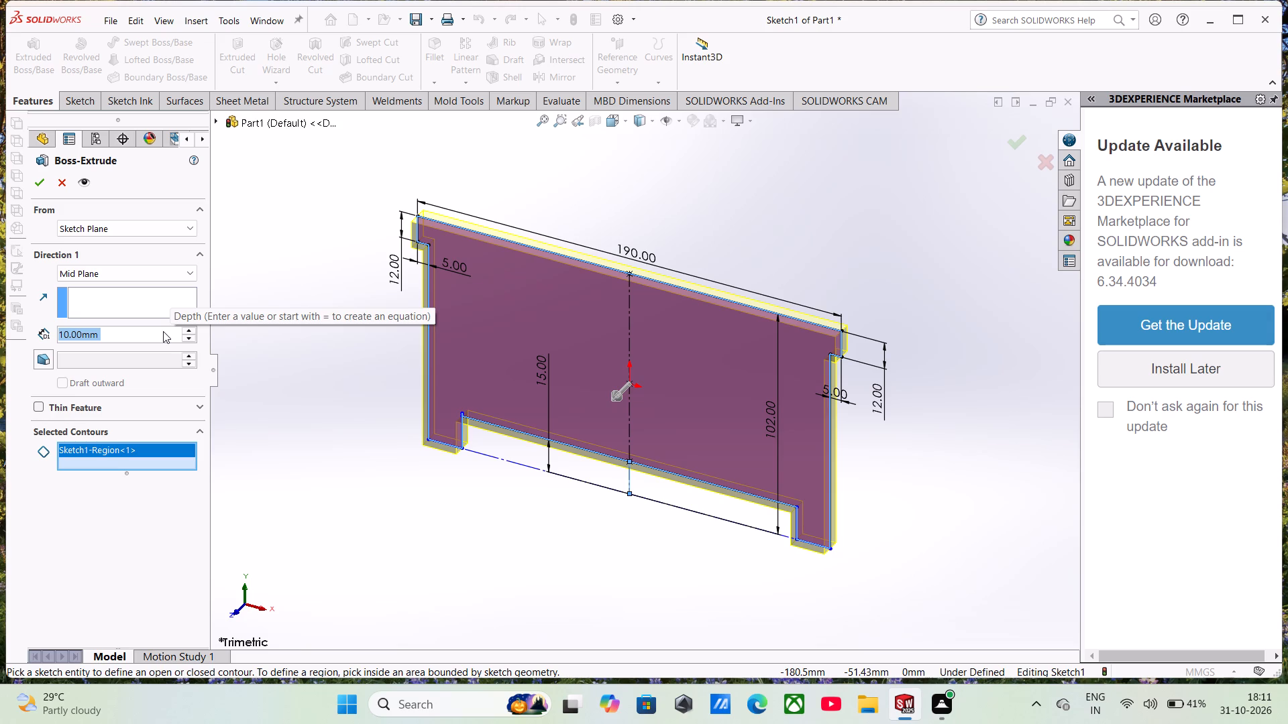
text(96)
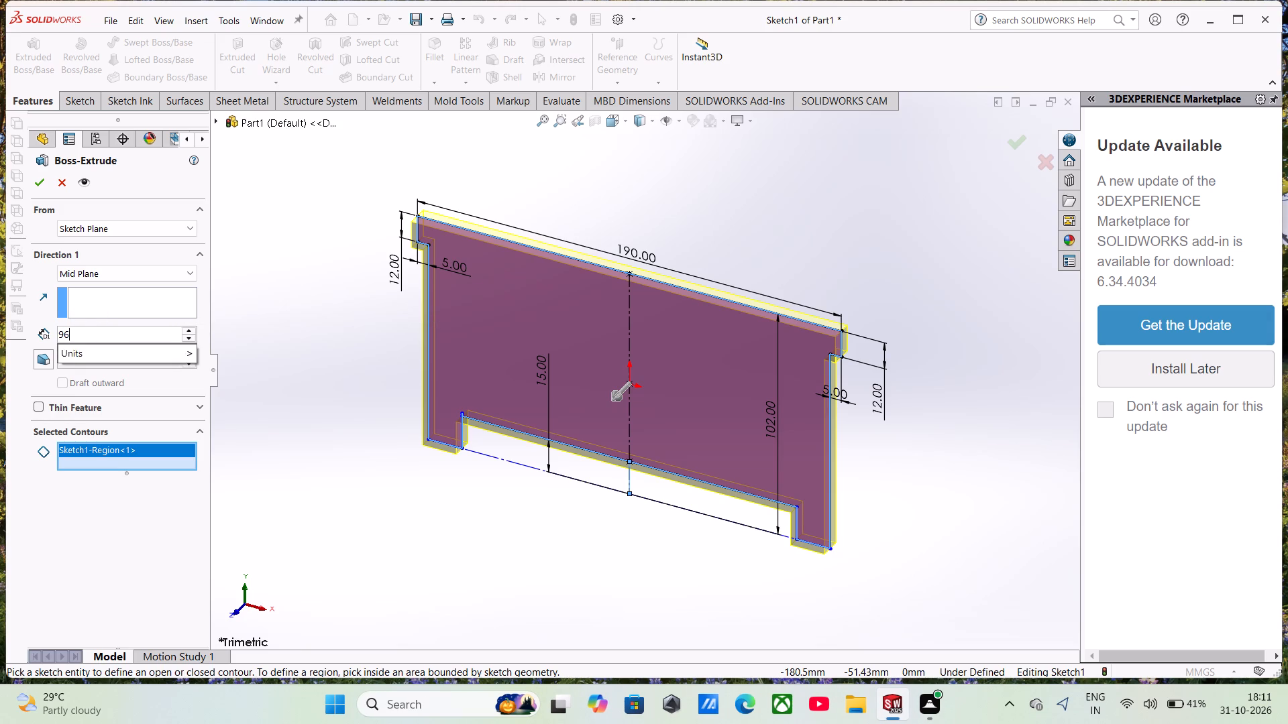
key(Return)
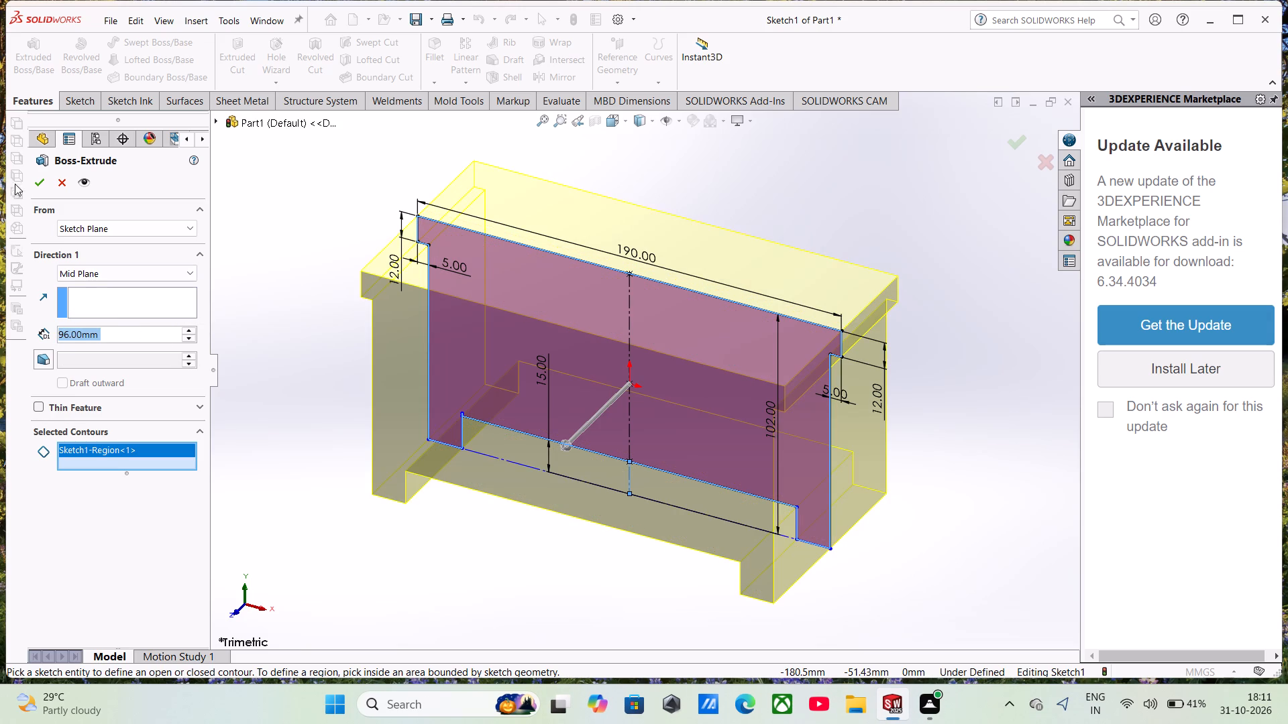
click(35, 177)
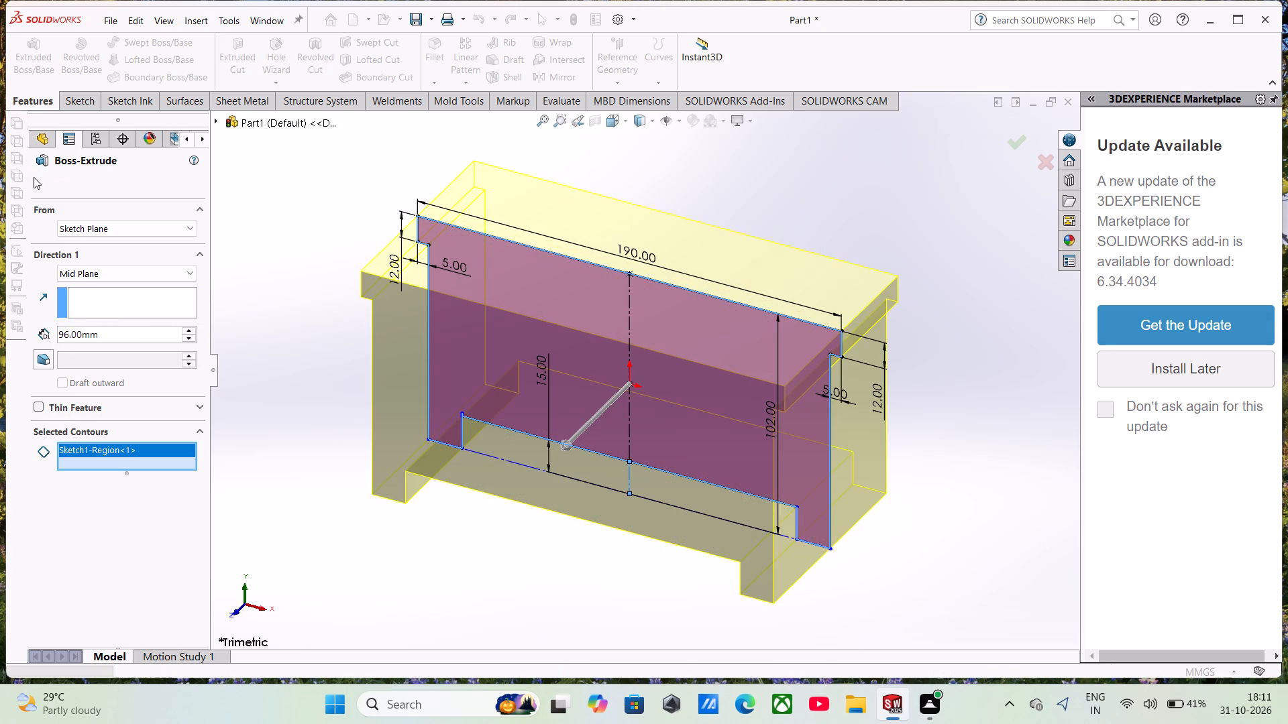
Start a new sketch on the bottom face of the block's right foot.
scroll(585, 414, up, 2)
middle_drag(586, 423, 567, 397)
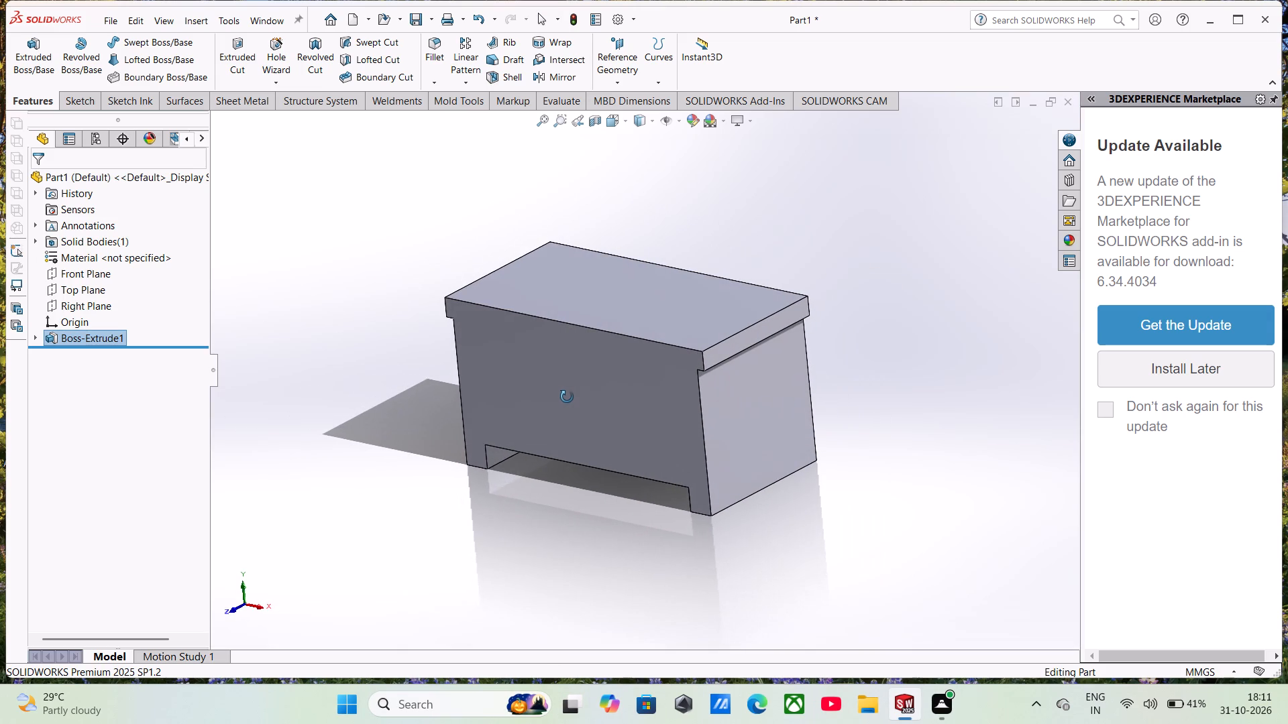
middle_drag(567, 397, 574, 364)
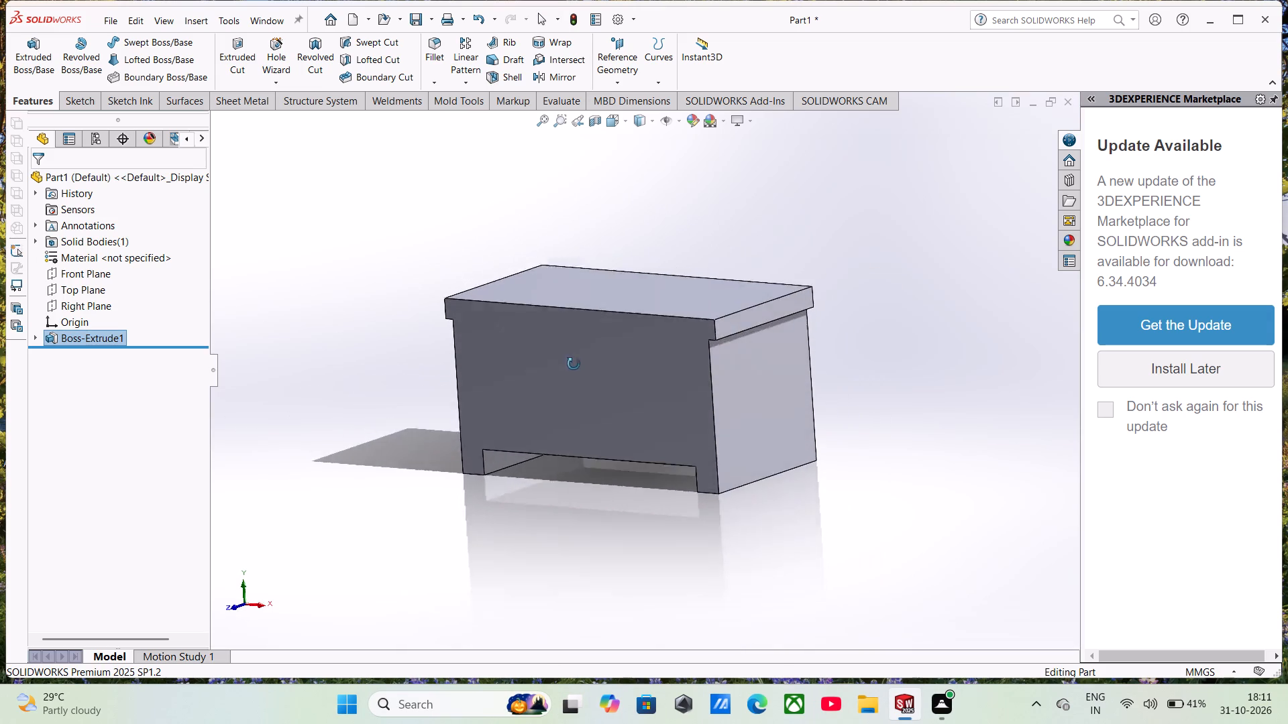
middle_drag(574, 364, 619, 356)
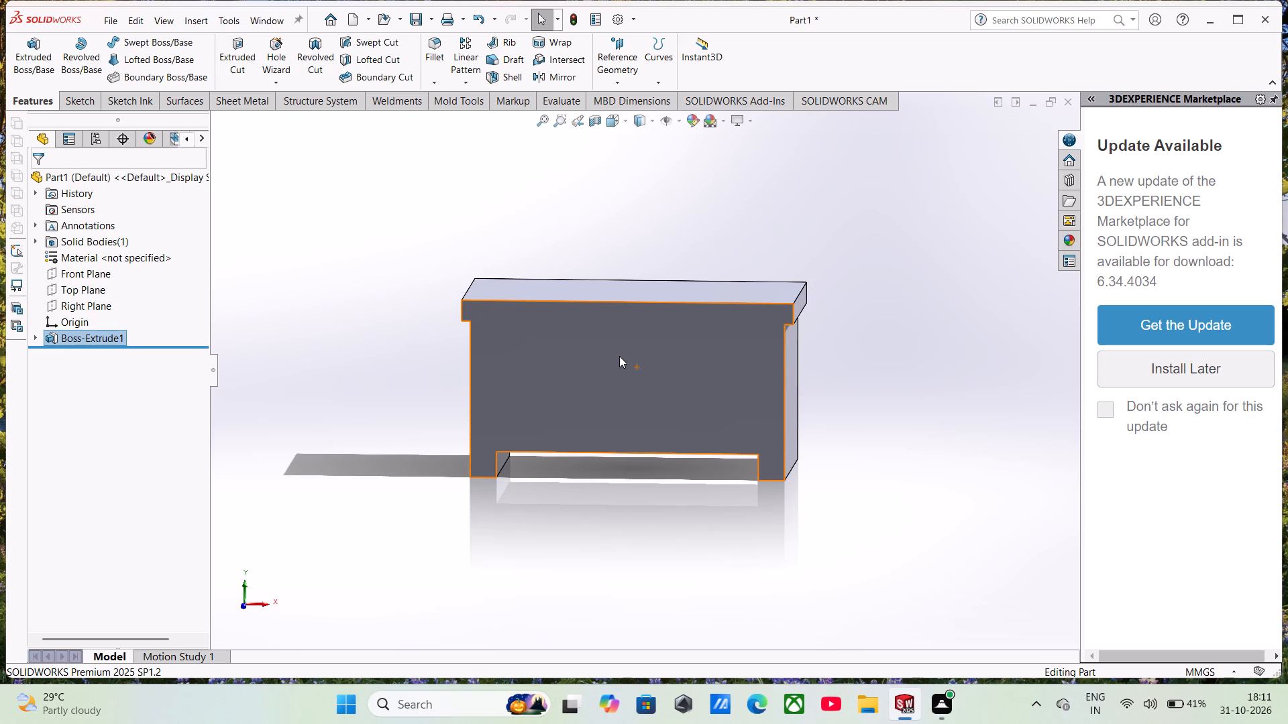
middle_drag(637, 396, 600, 355)
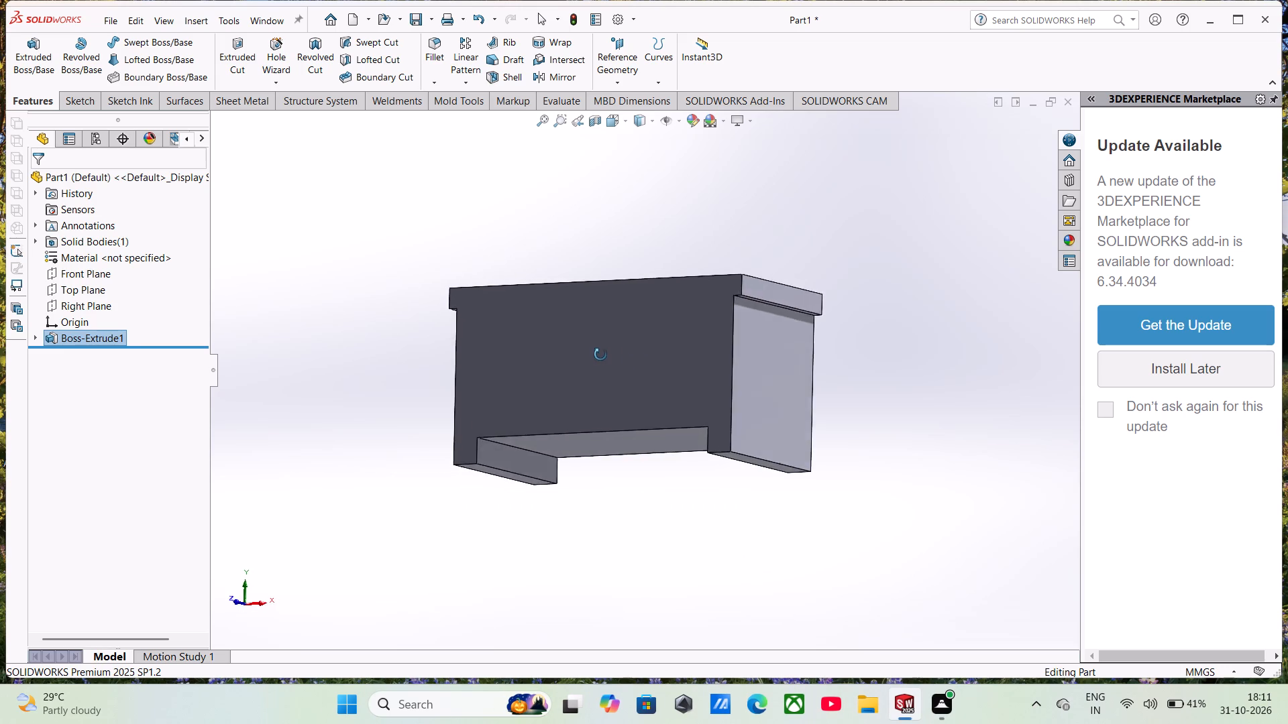
middle_drag(600, 355, 625, 223)
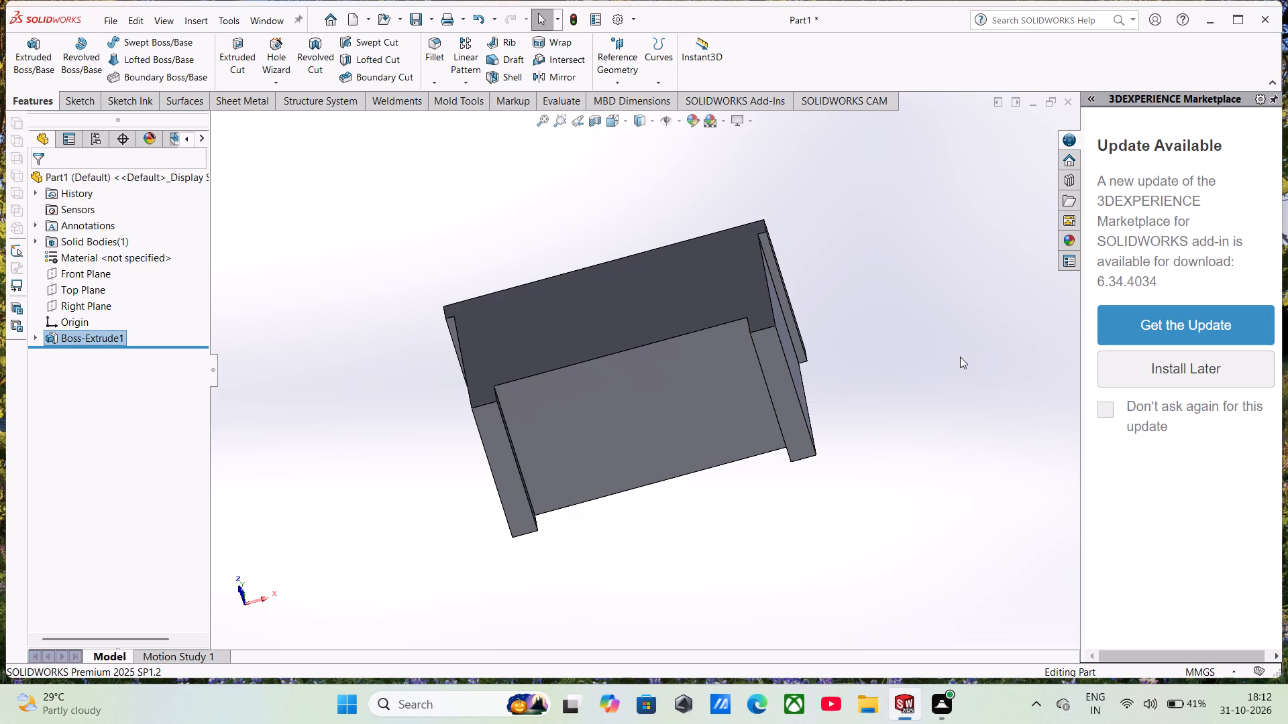
middle_drag(774, 365, 775, 404)
click(775, 399)
click(837, 361)
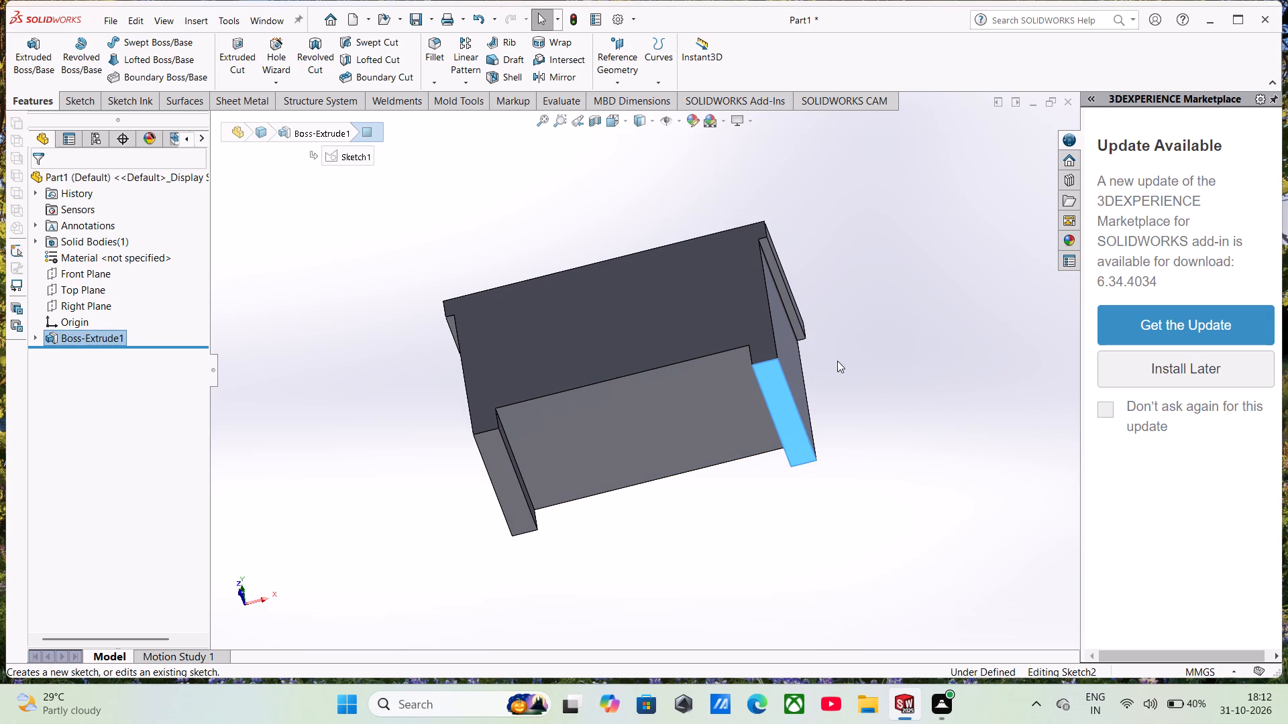
click(777, 180)
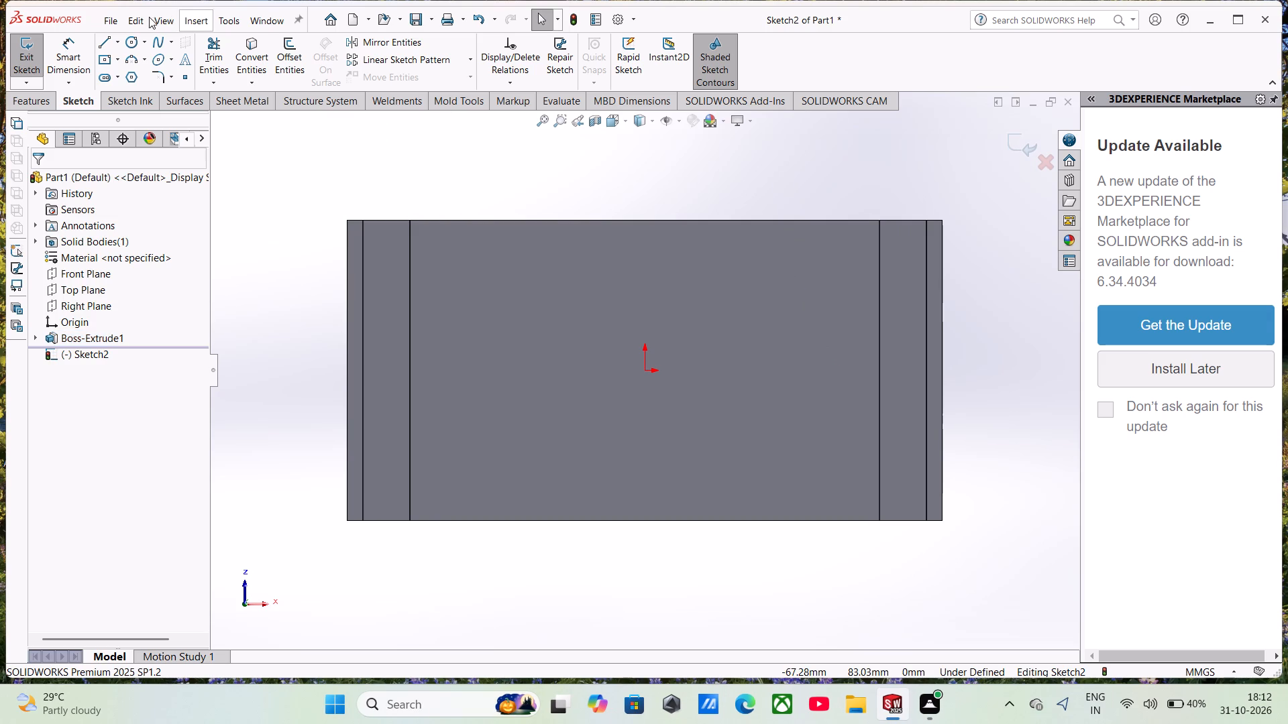
Sketch a horizontal construction midpoint line about 216 mm long, centred on the origin and extending past both block ends.
click(120, 45)
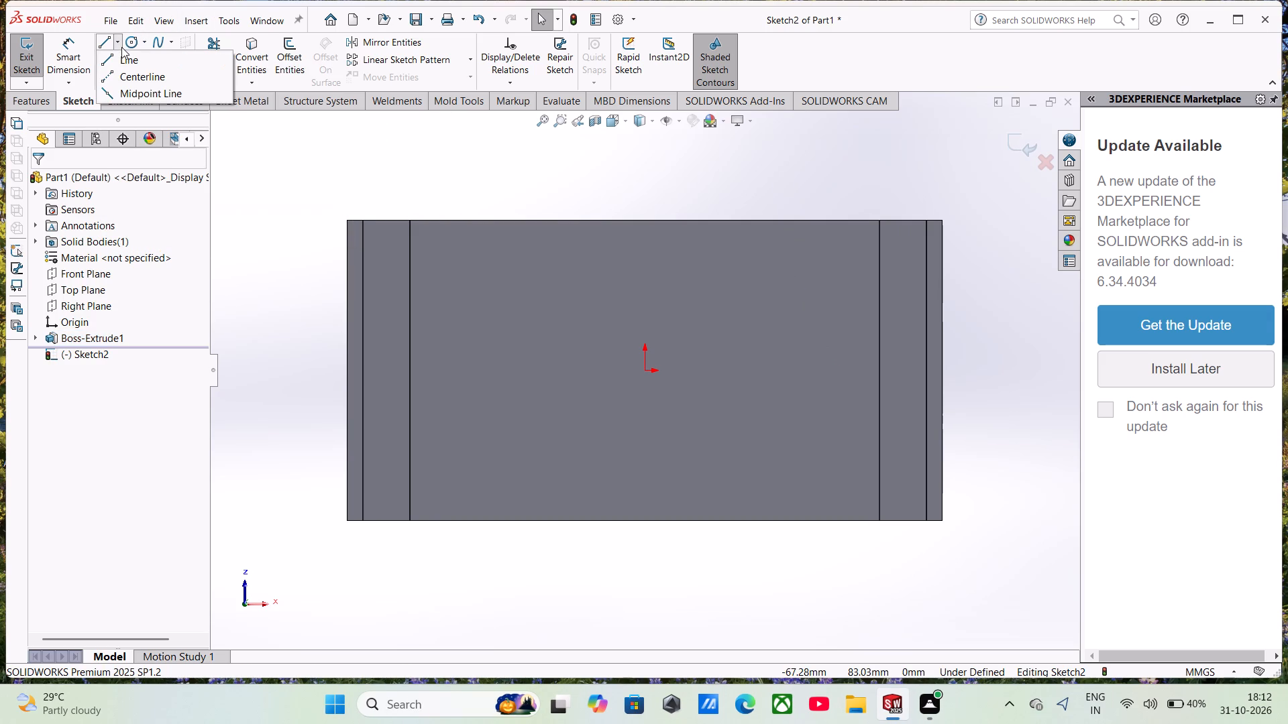
click(144, 99)
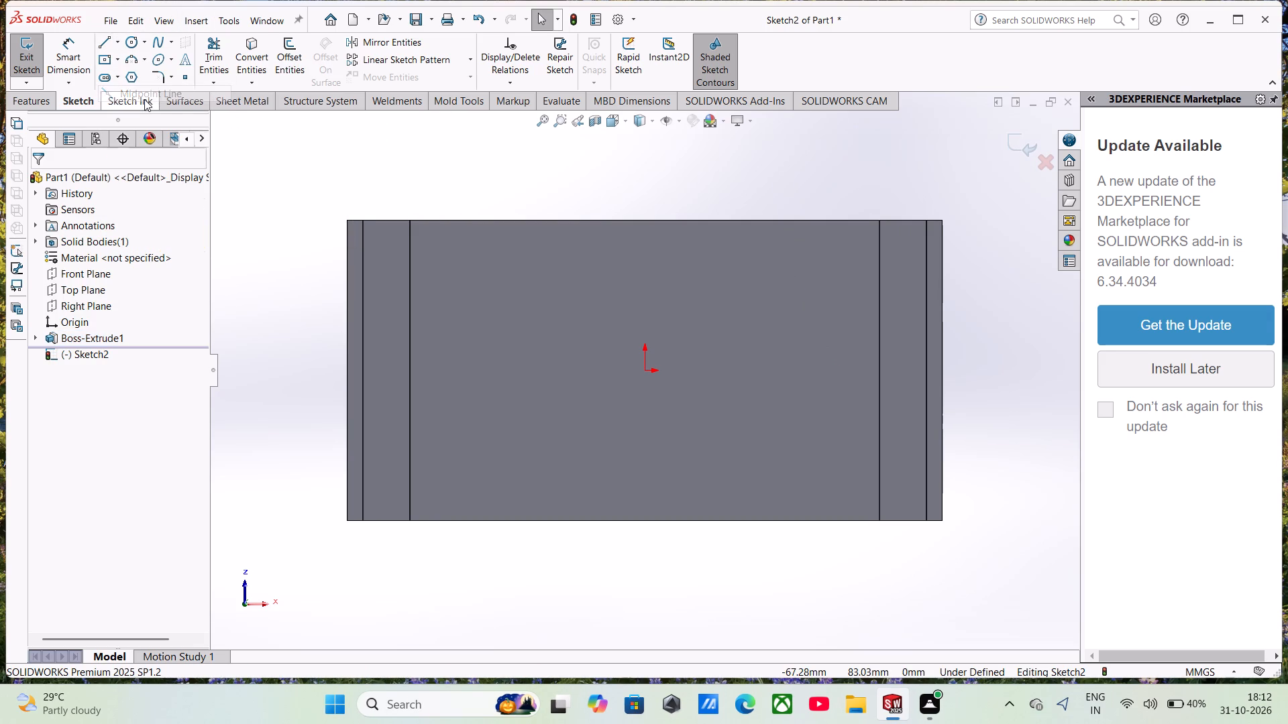
click(97, 362)
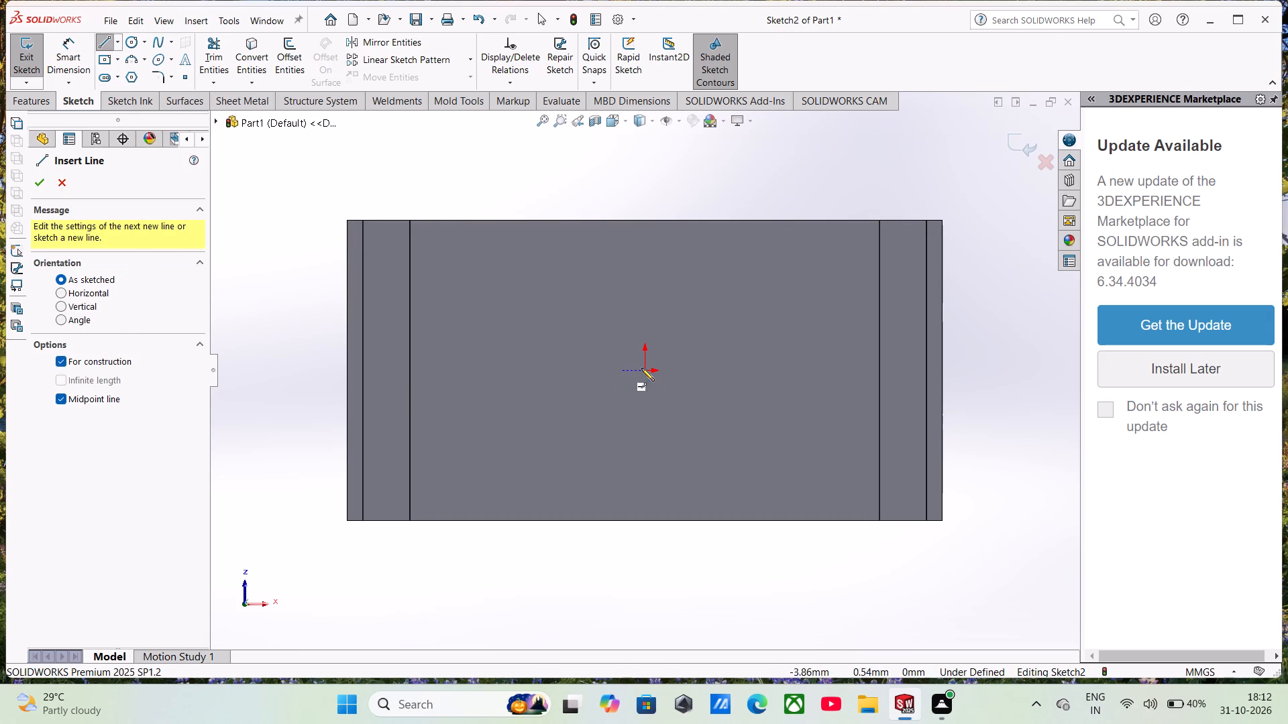
click(647, 370)
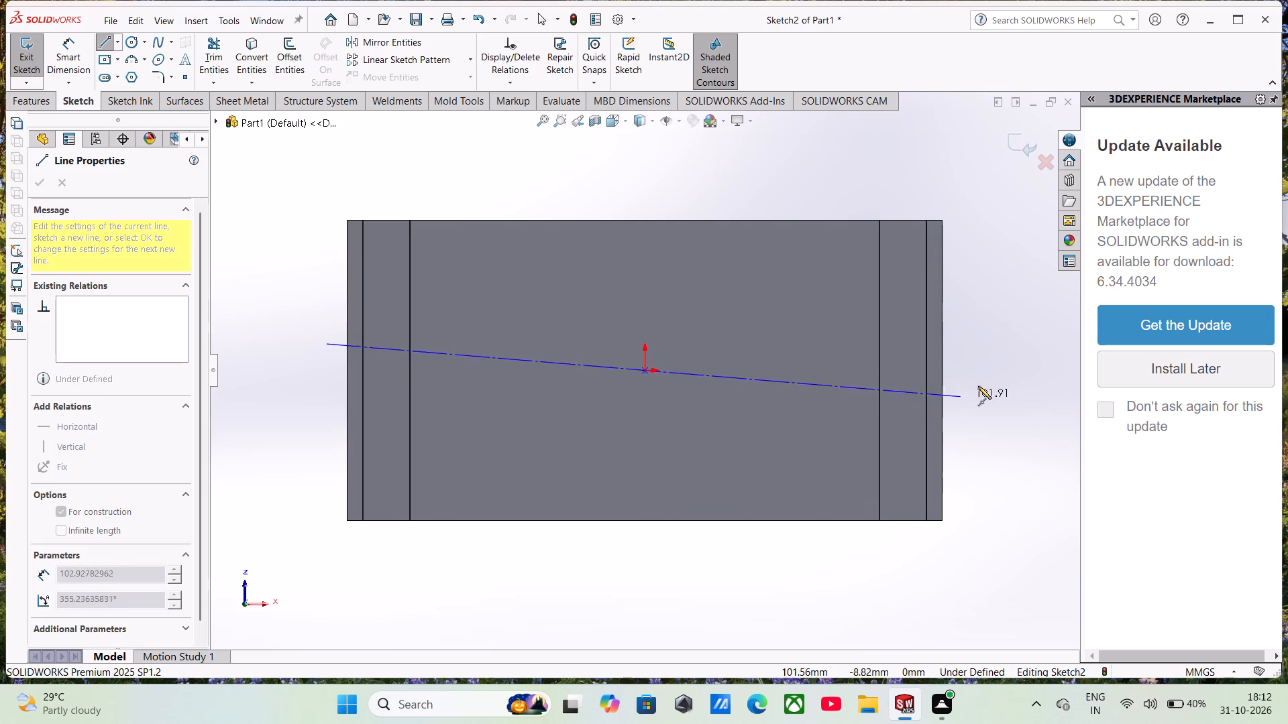
click(983, 368)
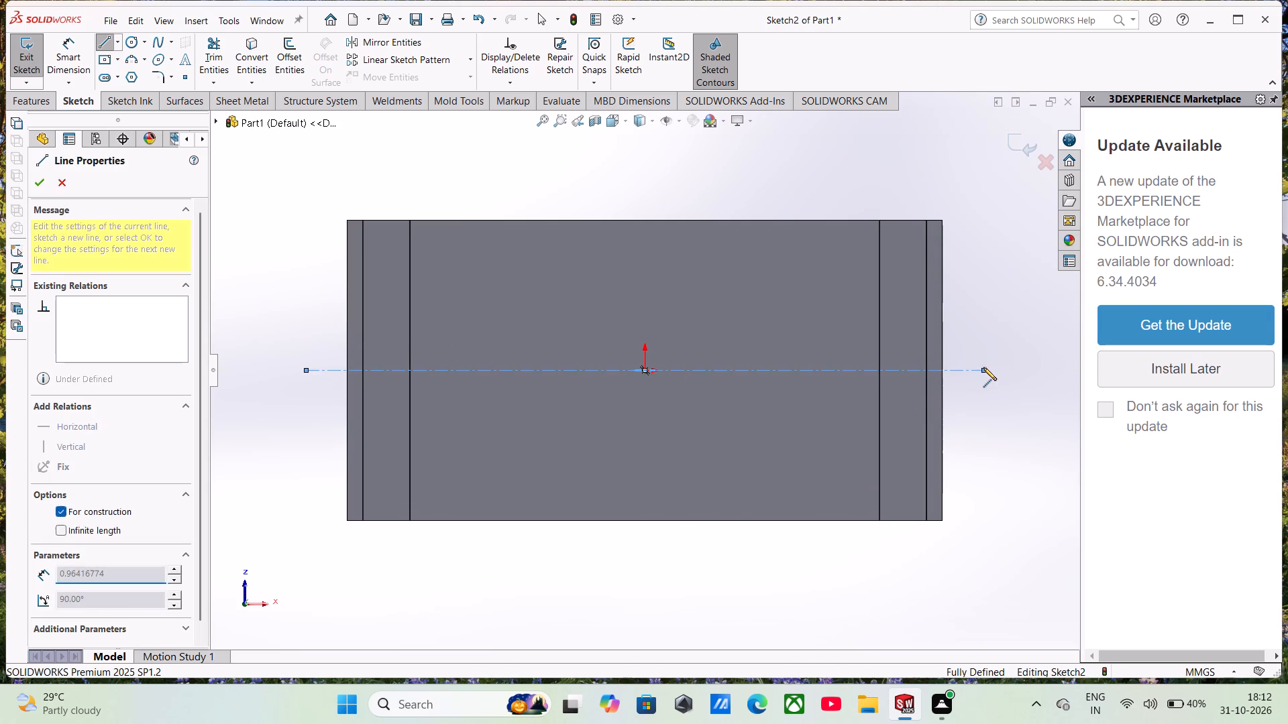
Dimension the construction line's overall length between its two endpoints as 228 mm.
click(49, 63)
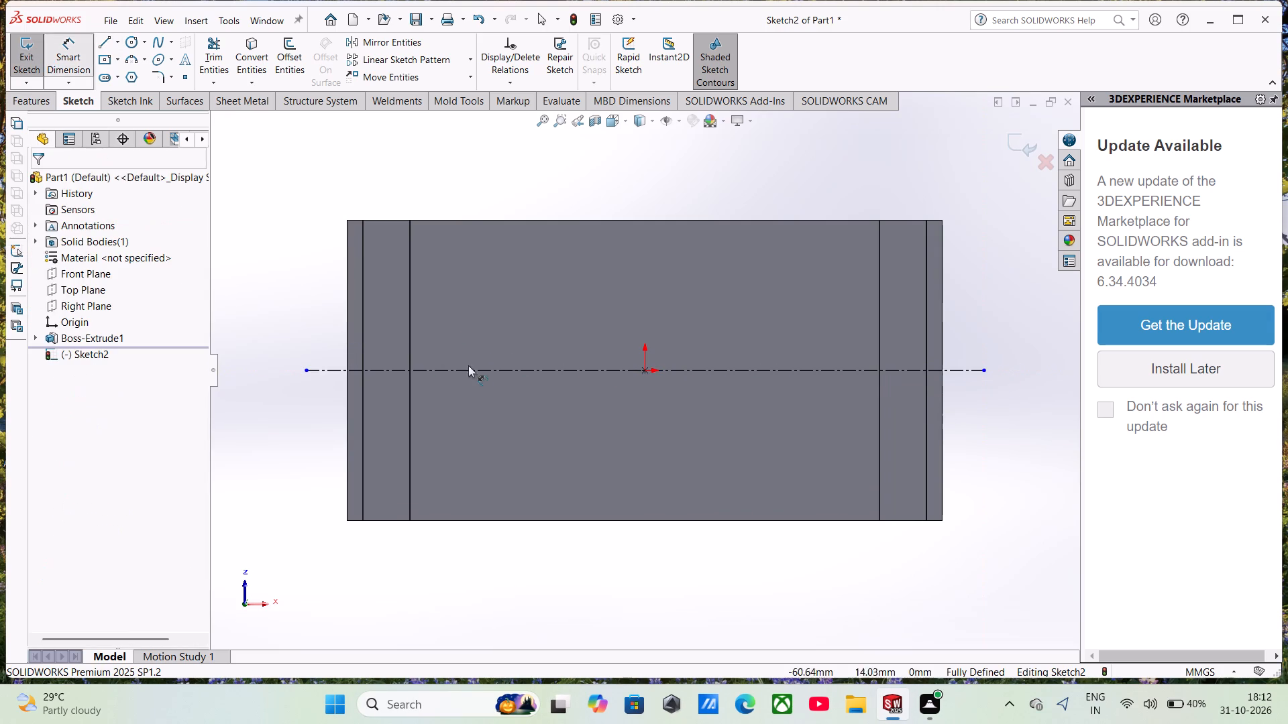
click(305, 370)
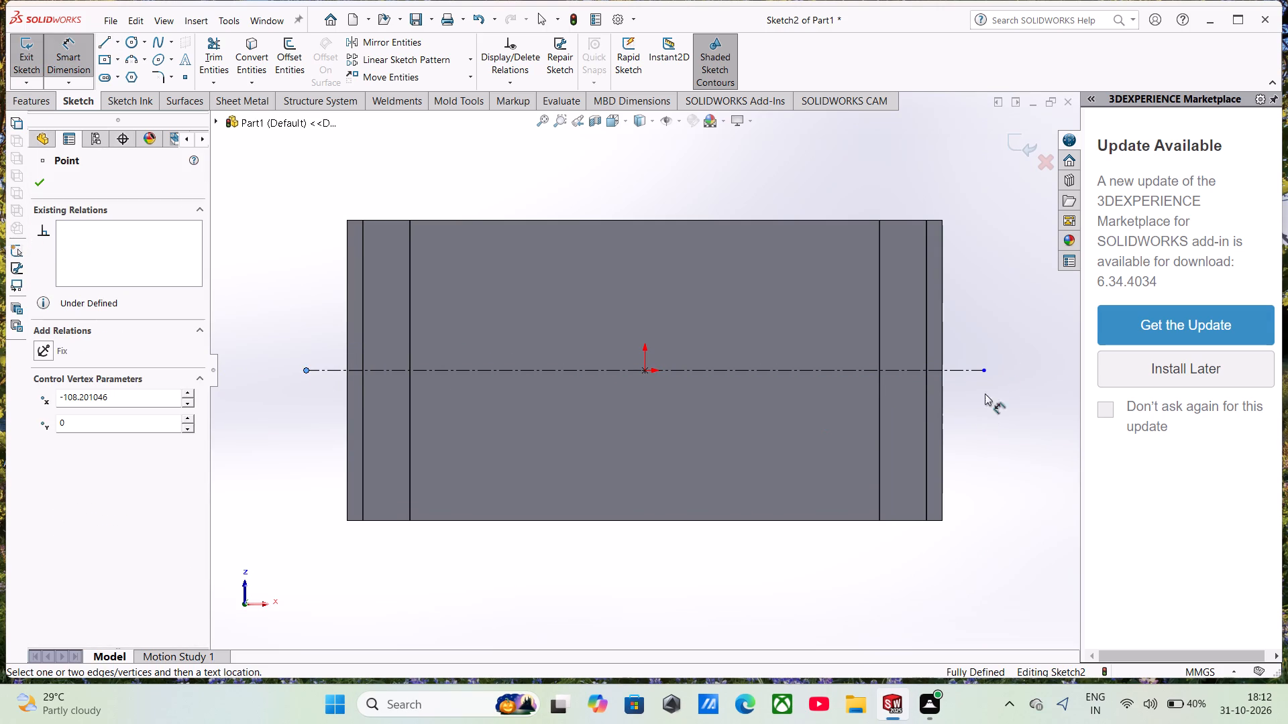
click(983, 370)
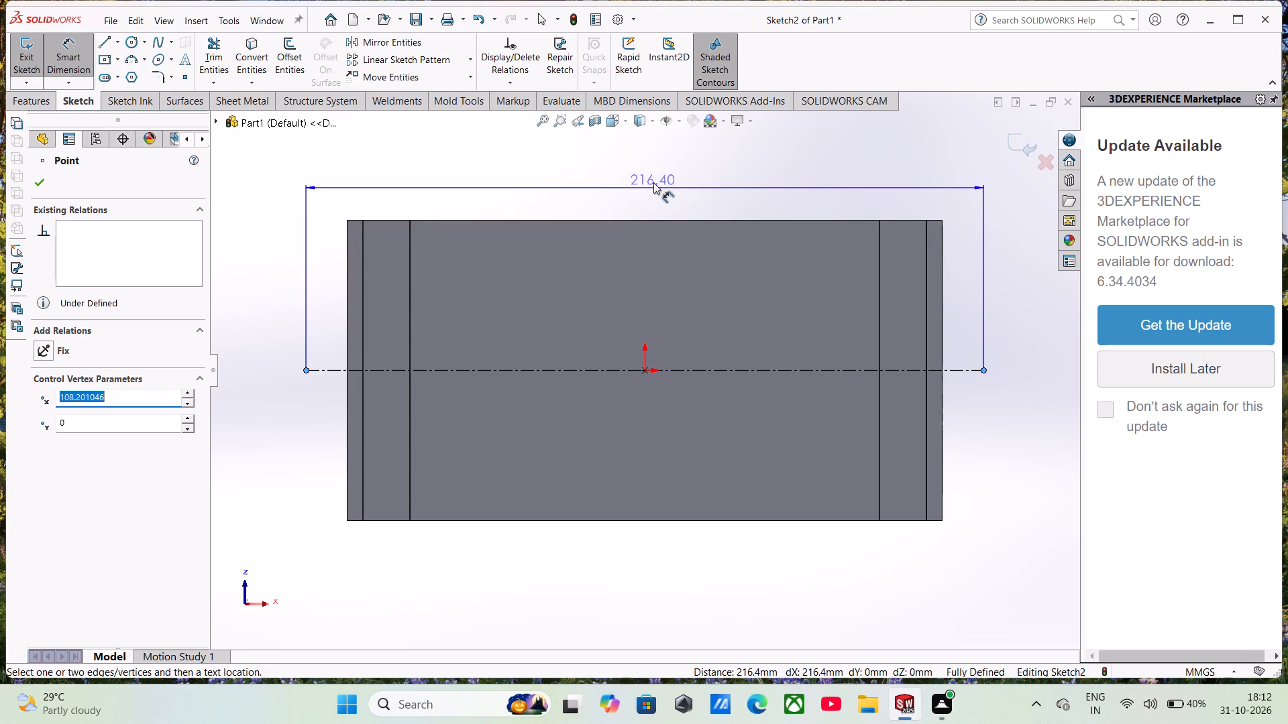
click(654, 182)
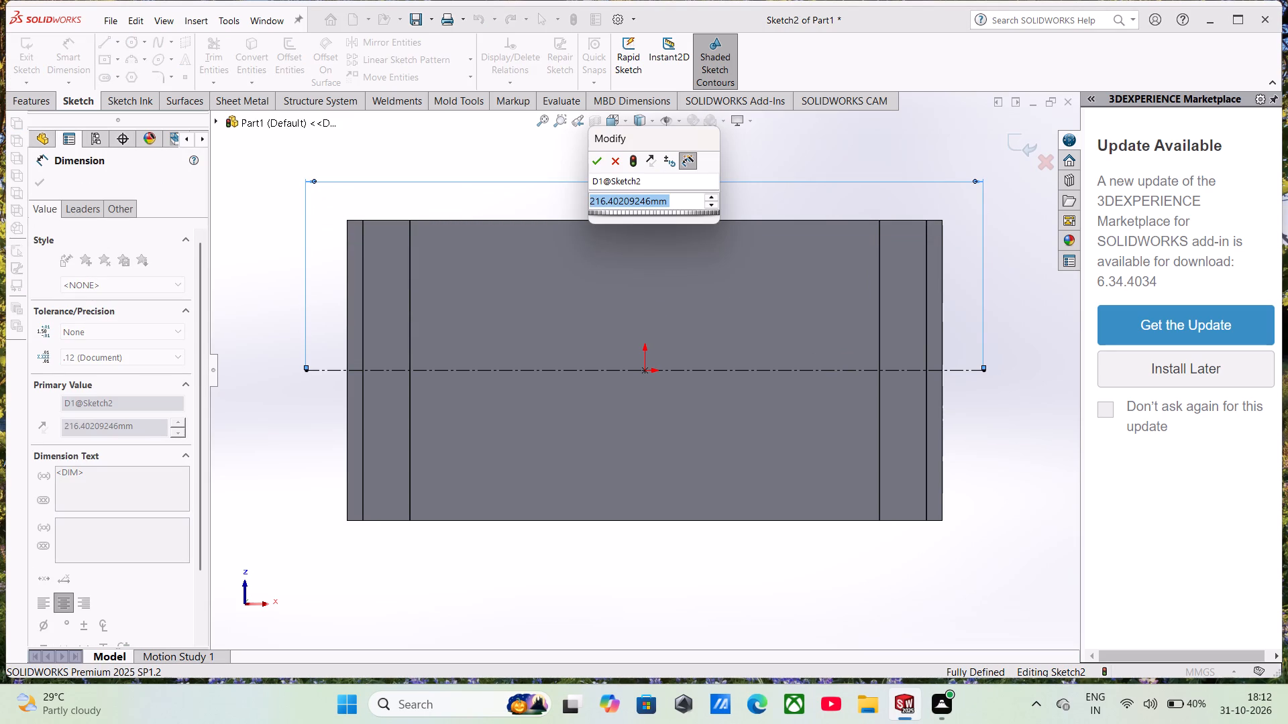
text(228)
key(Return)
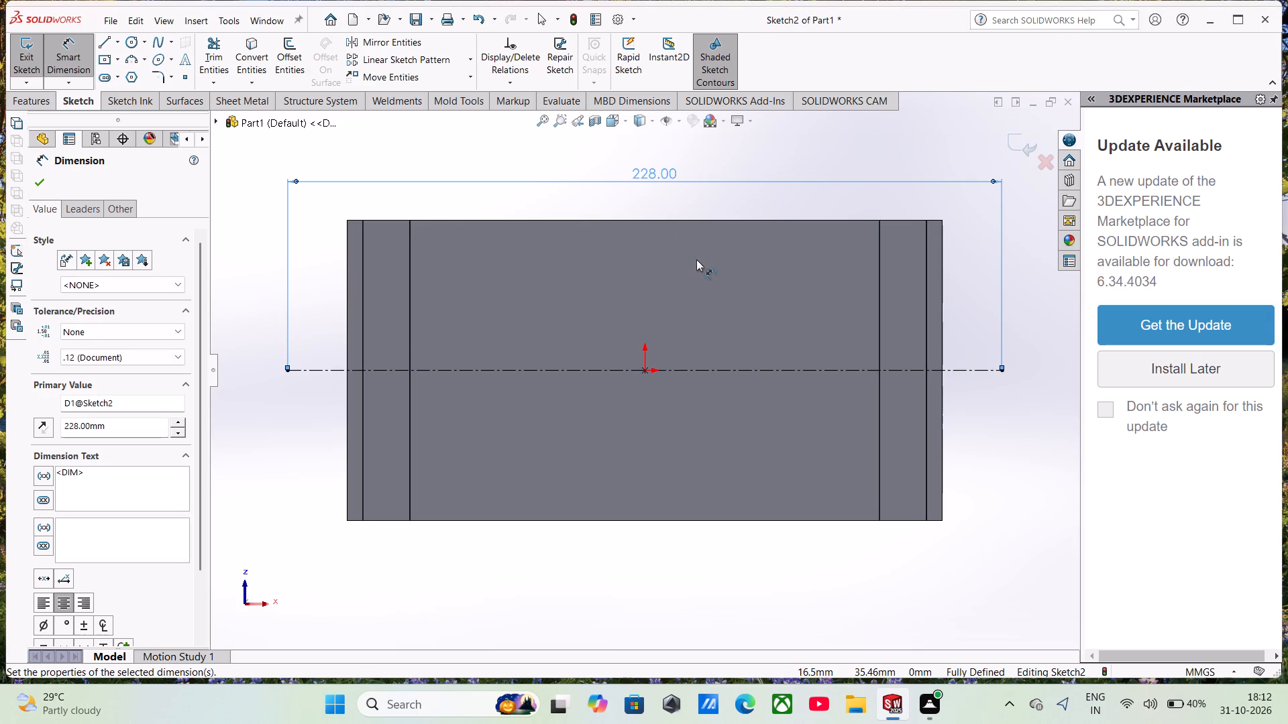
Sketch a circle centred on the construction line's right endpoint and set its radius to 18 mm.
click(130, 44)
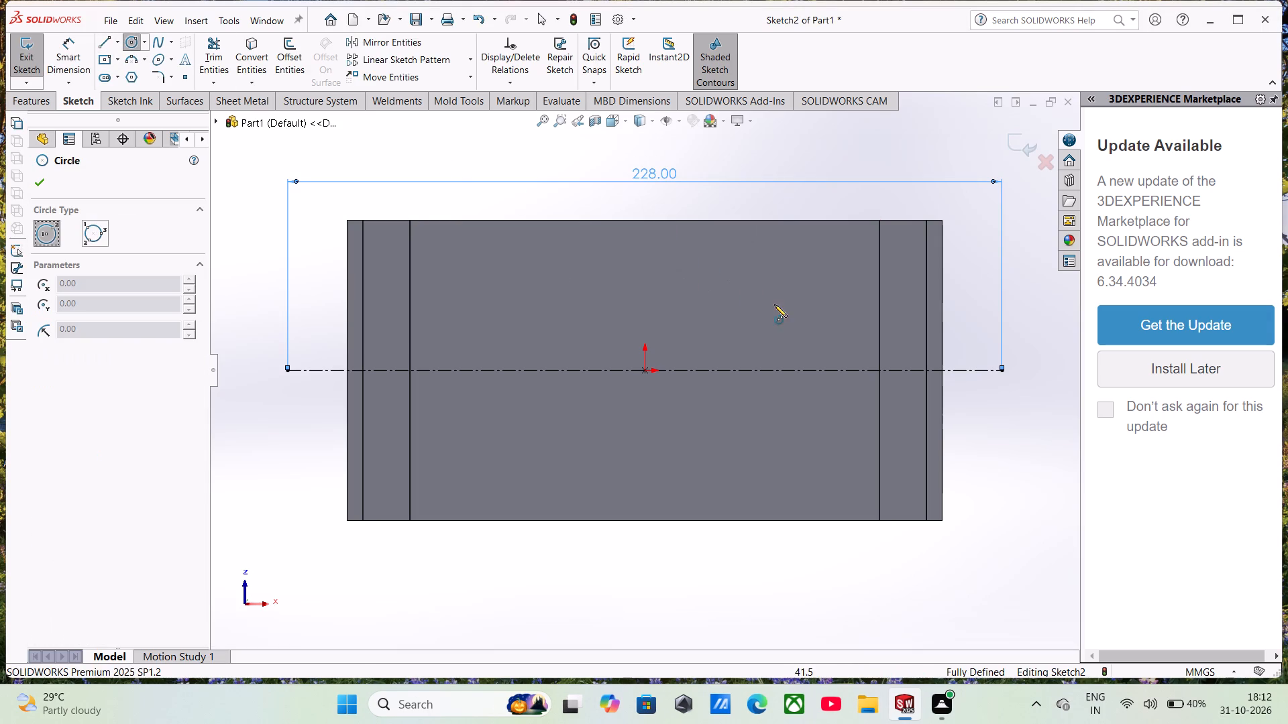
click(1000, 372)
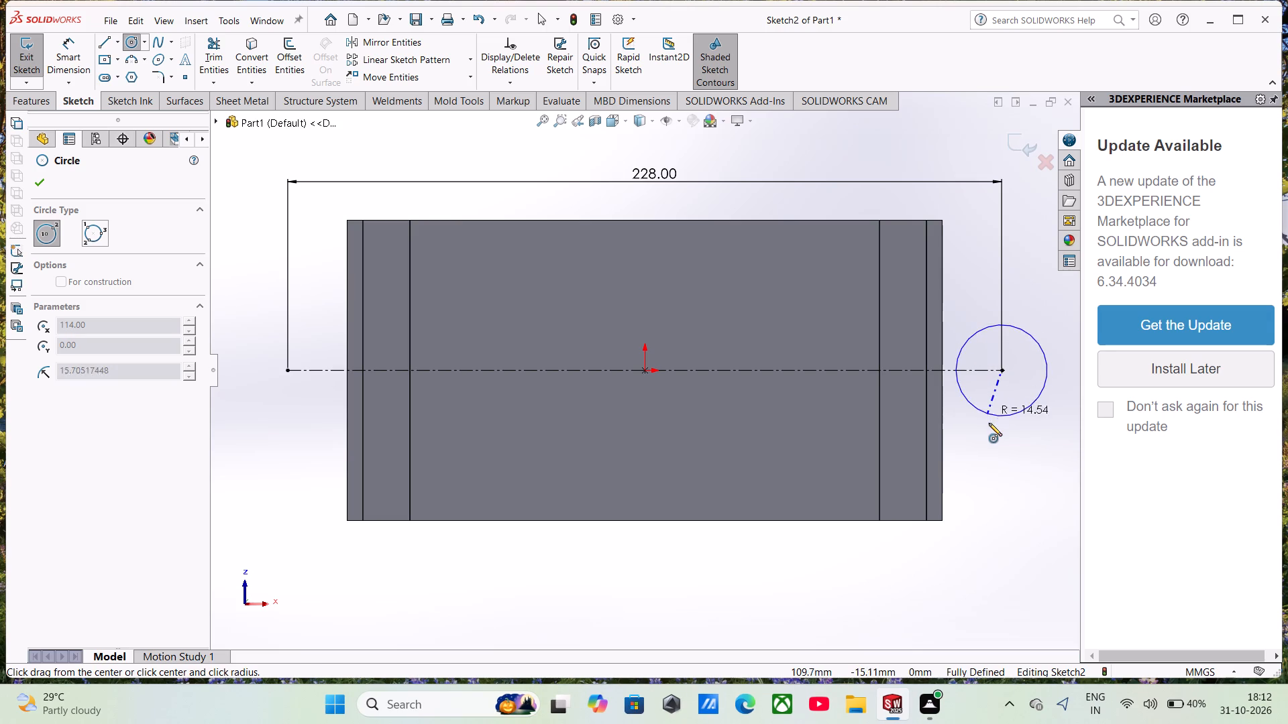
click(989, 423)
key(8)
key(Return)
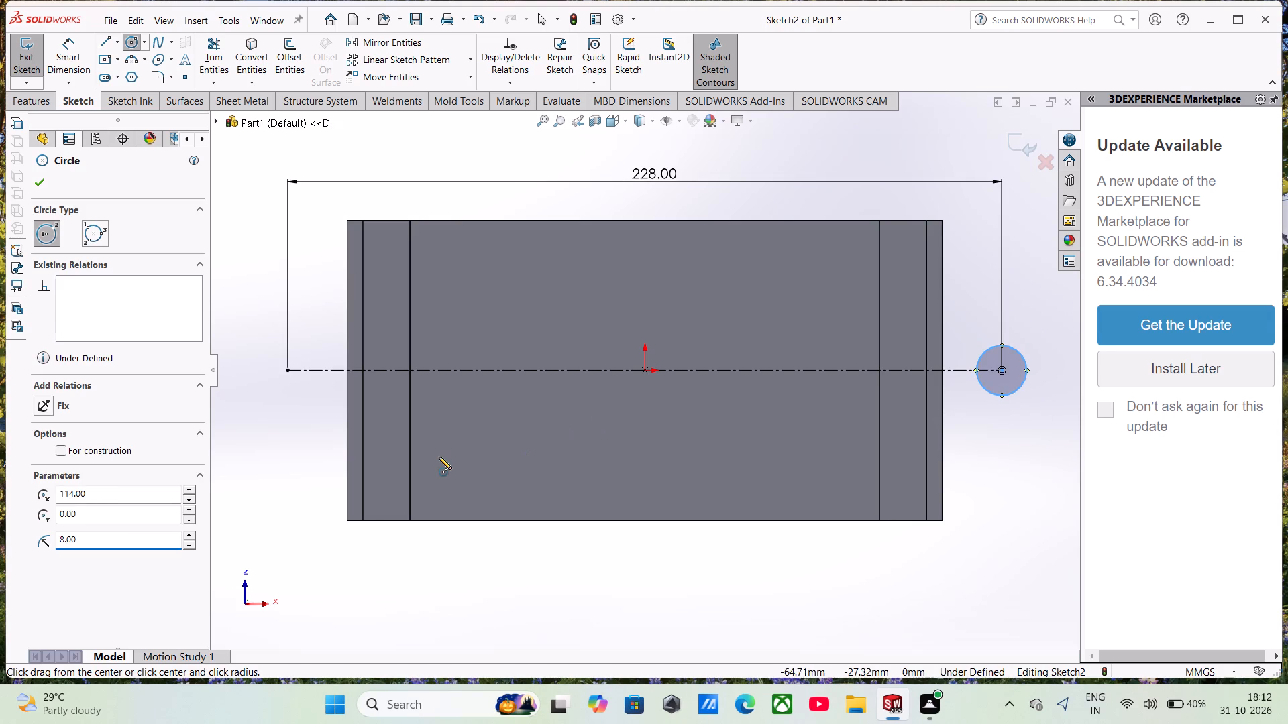
key(1)
key(Return)
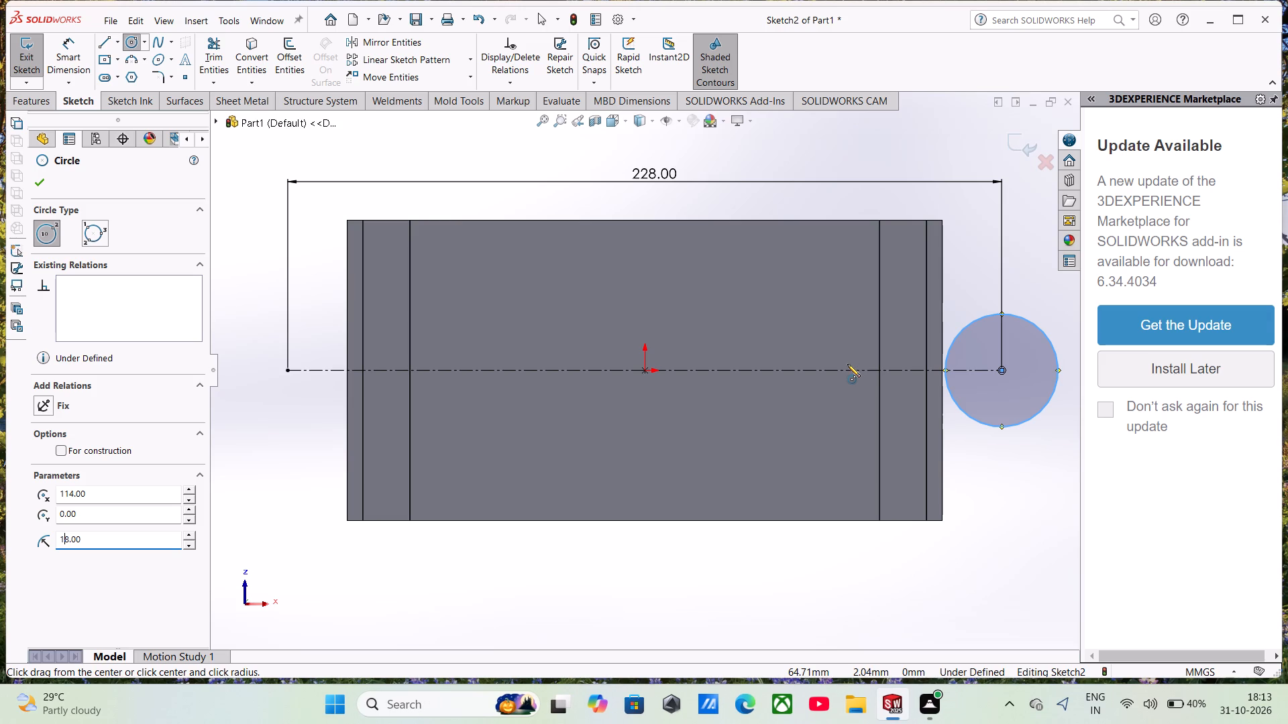
Sketch two lines about 48 mm long from the block's upper and lower right corners, each ending tangent to the circle's outer side.
click(103, 38)
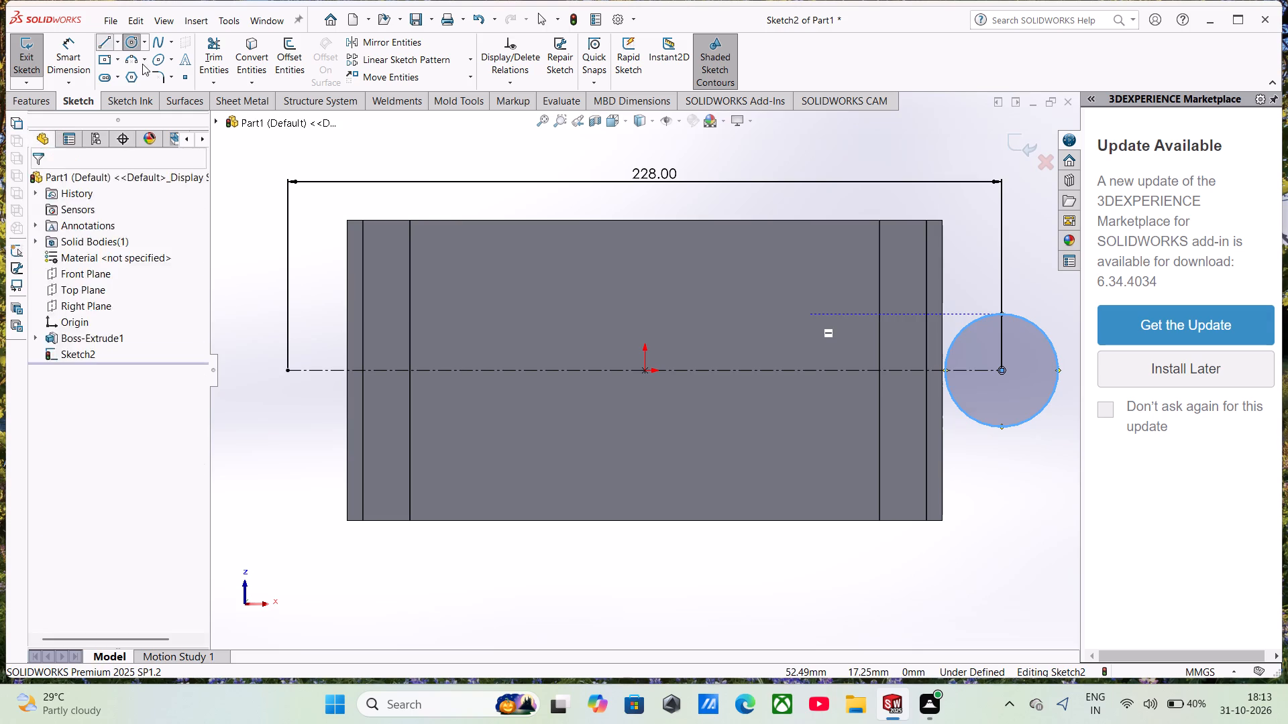
click(942, 222)
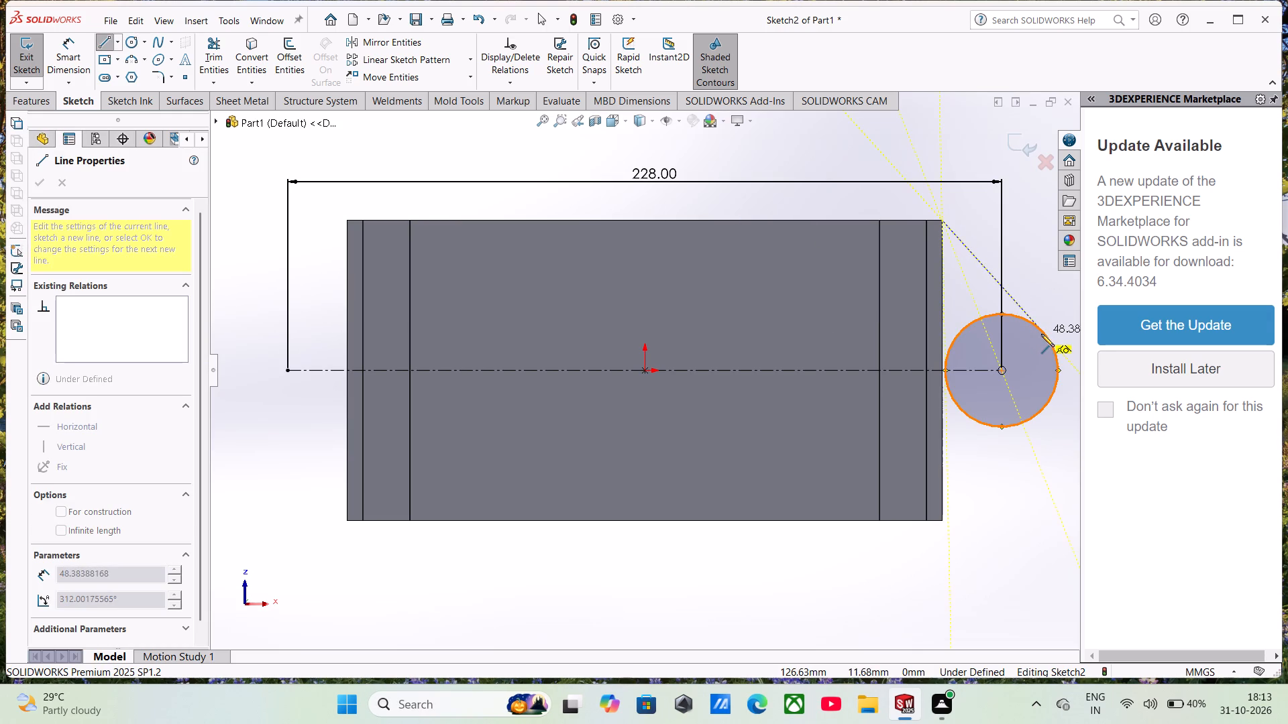
click(1044, 335)
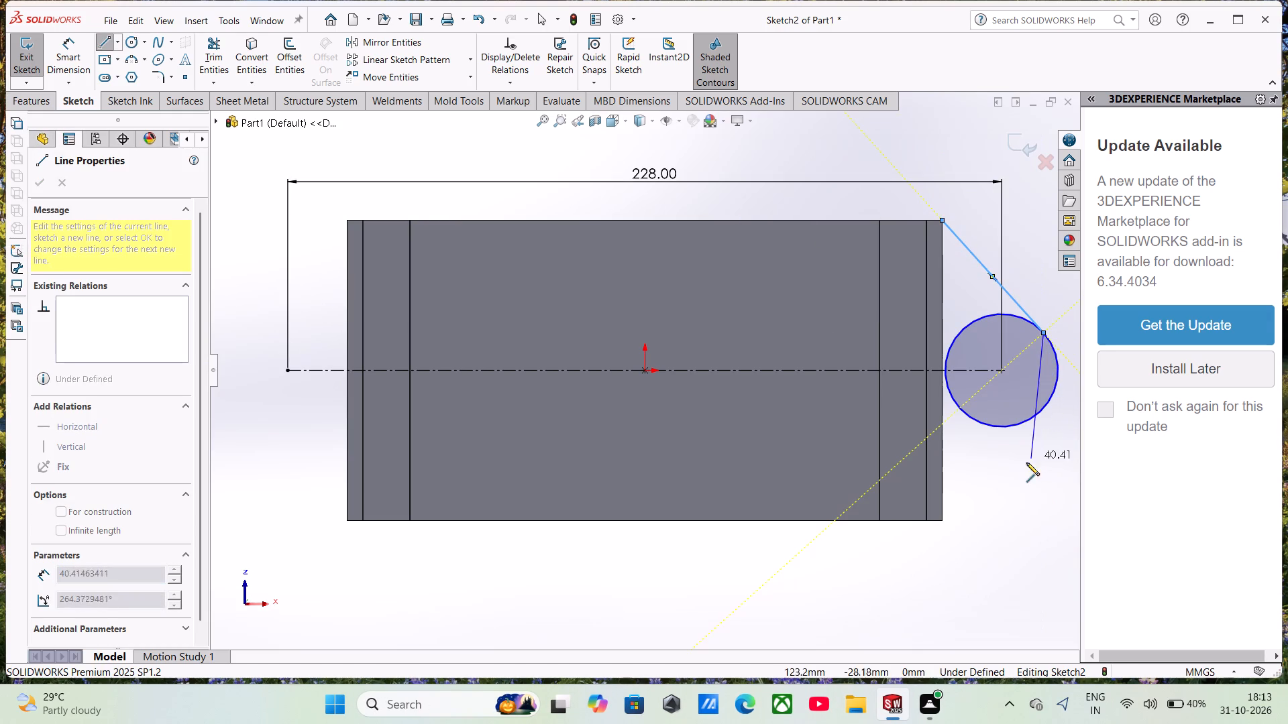
key(Escape)
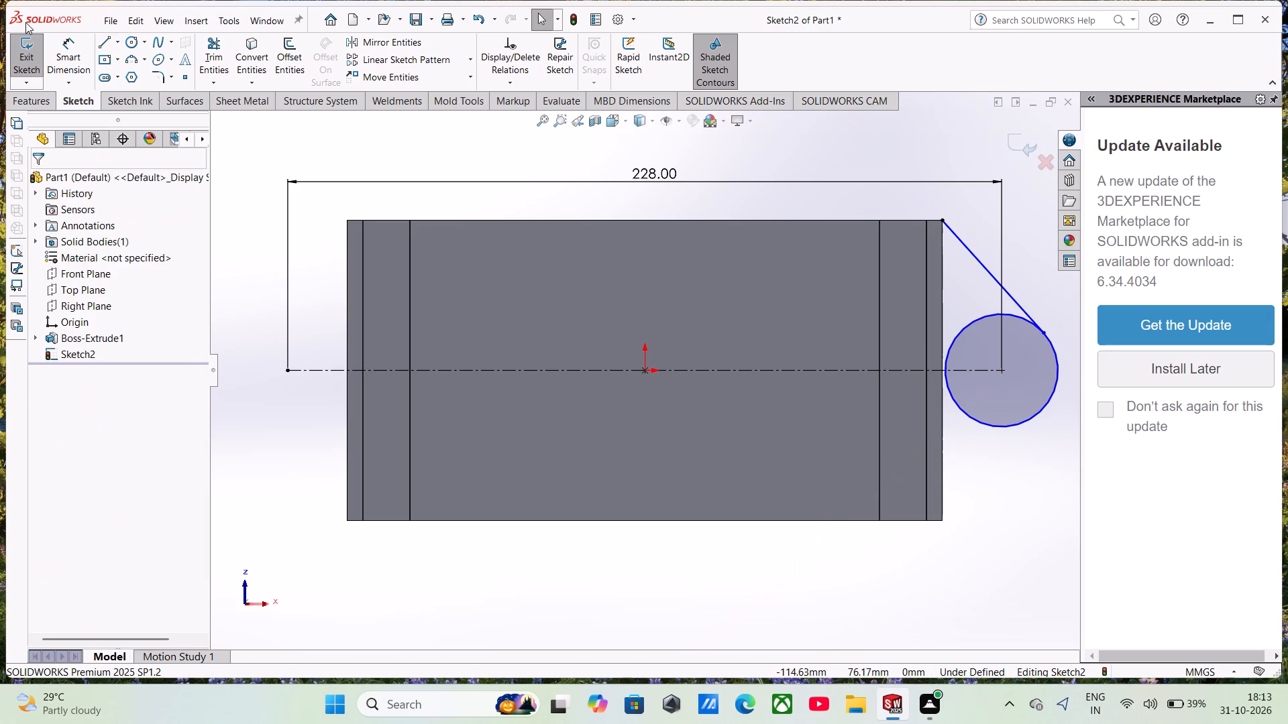
click(105, 45)
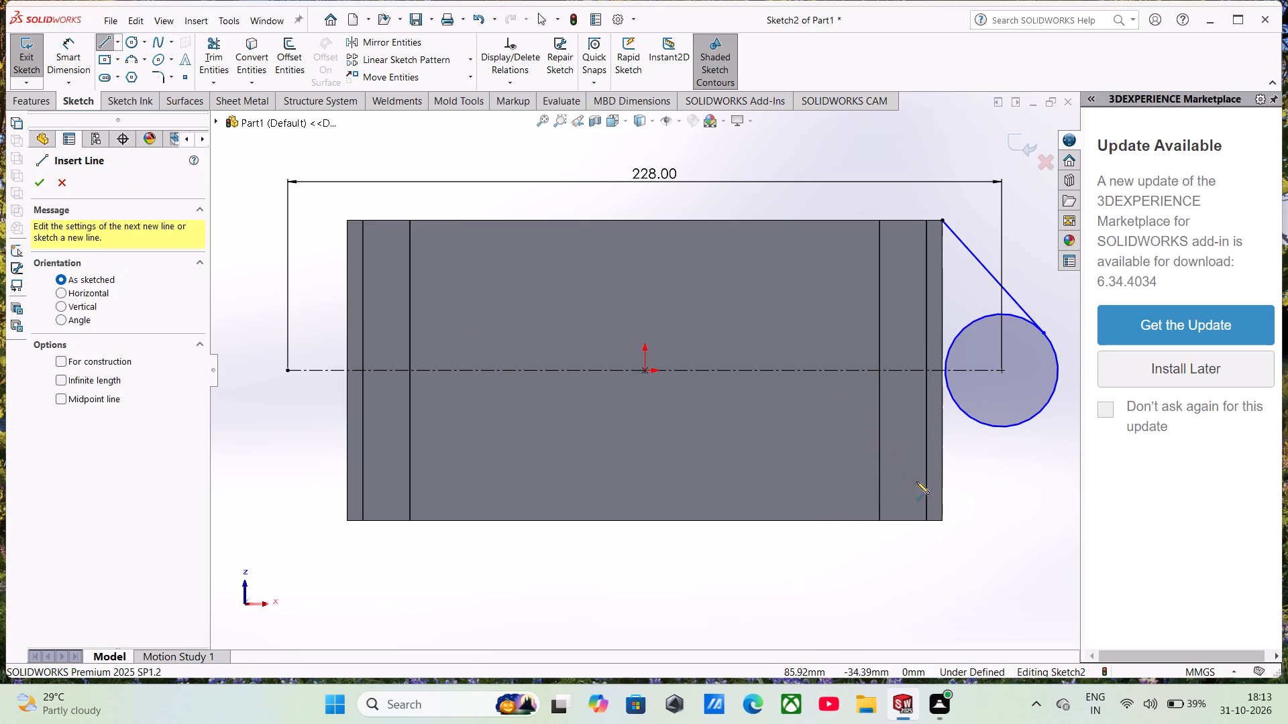
click(942, 521)
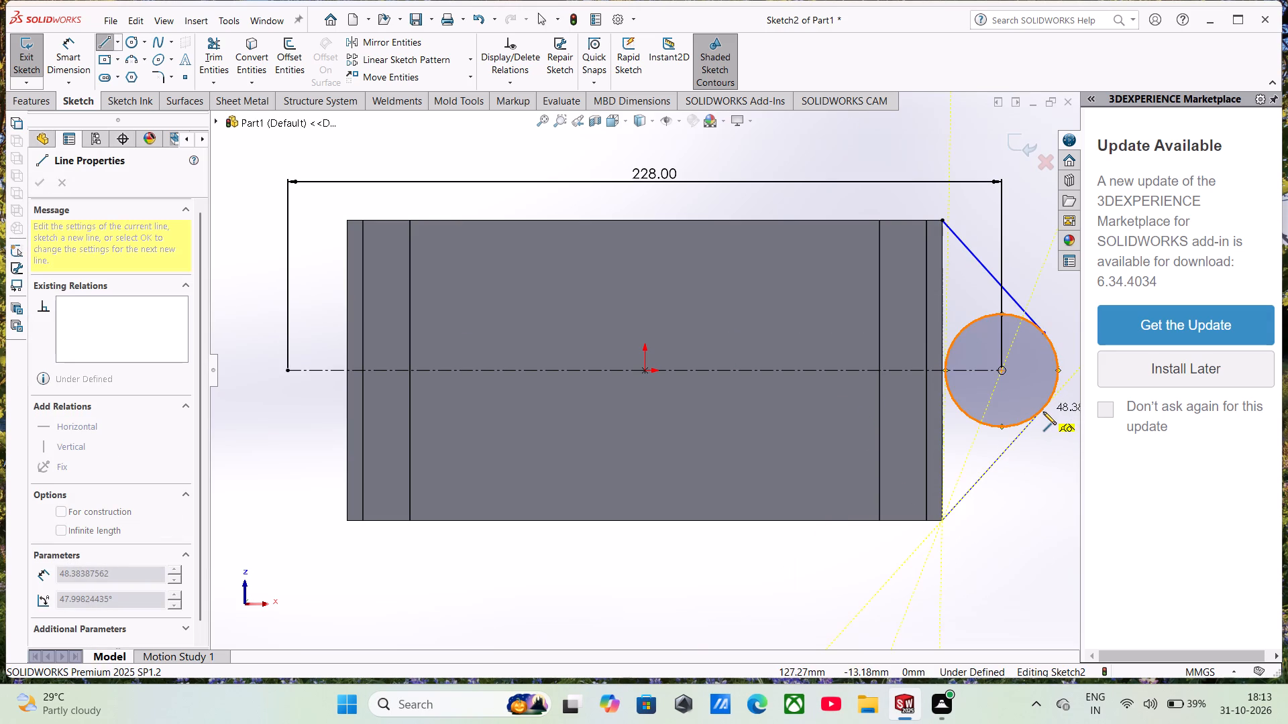
click(1044, 409)
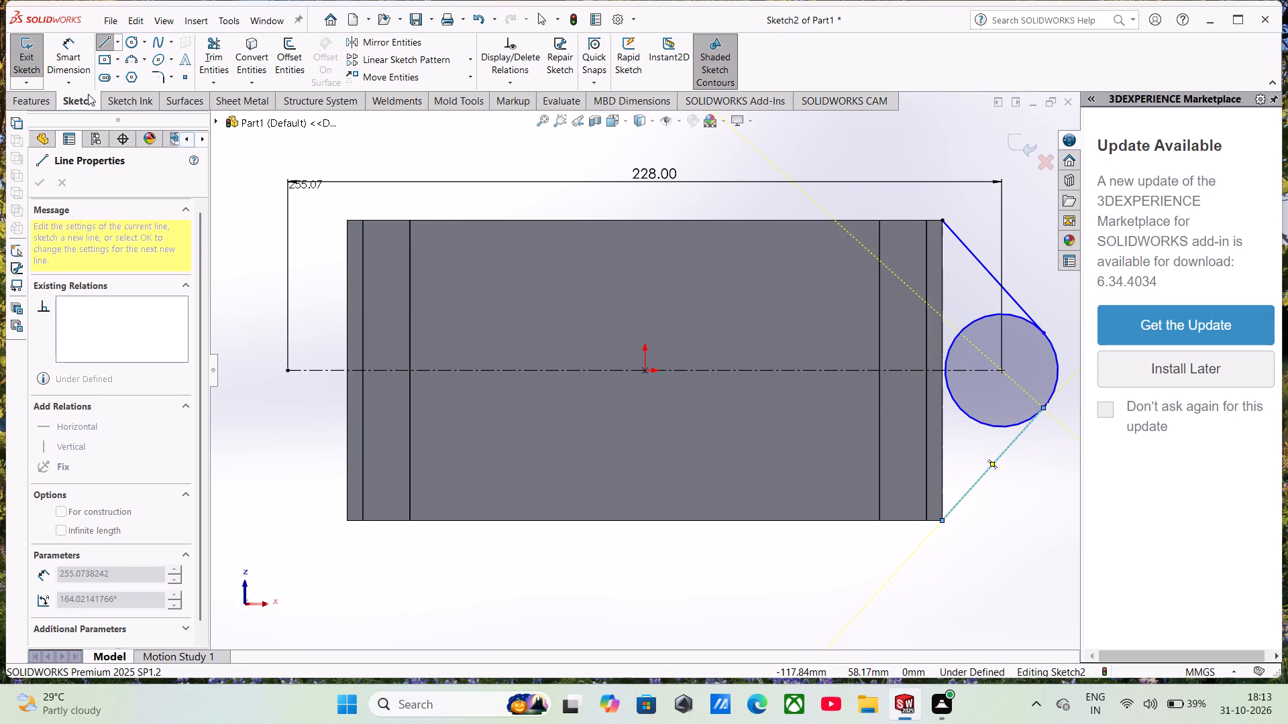
key(Escape)
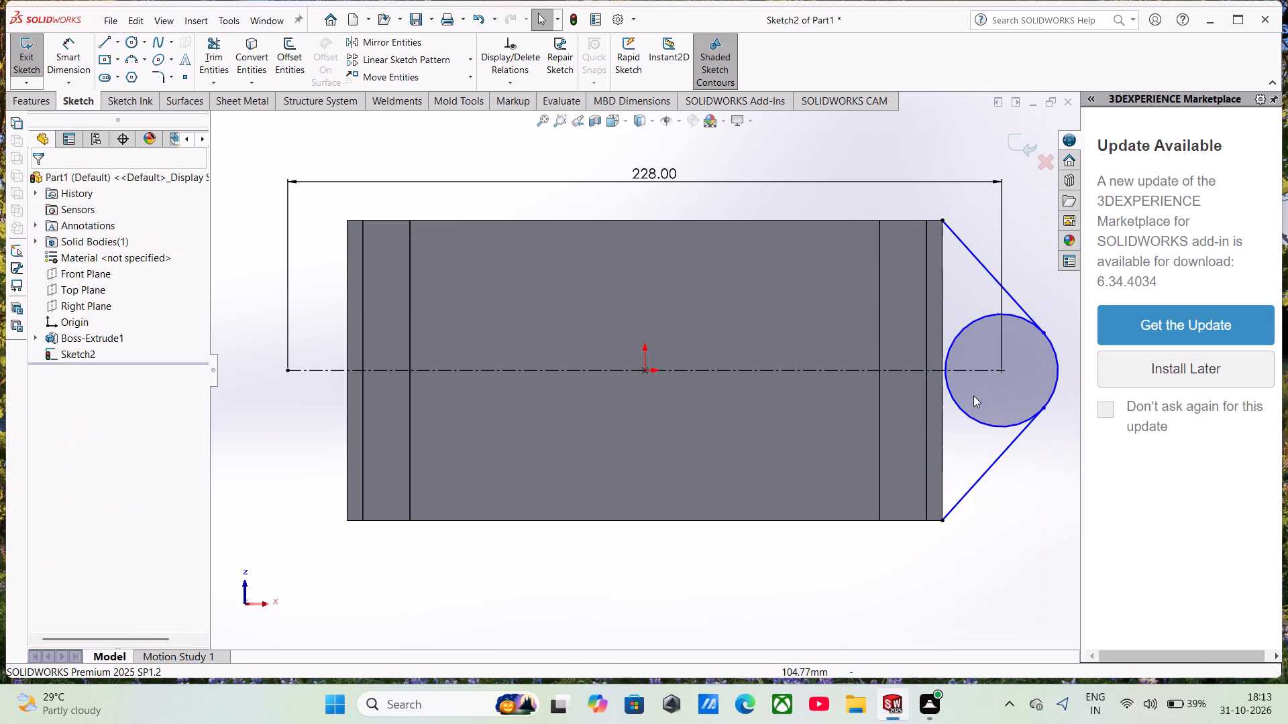
Trim away the circle's inner portion facing the block, leaving only the outer arc between the two tangent lines.
click(209, 41)
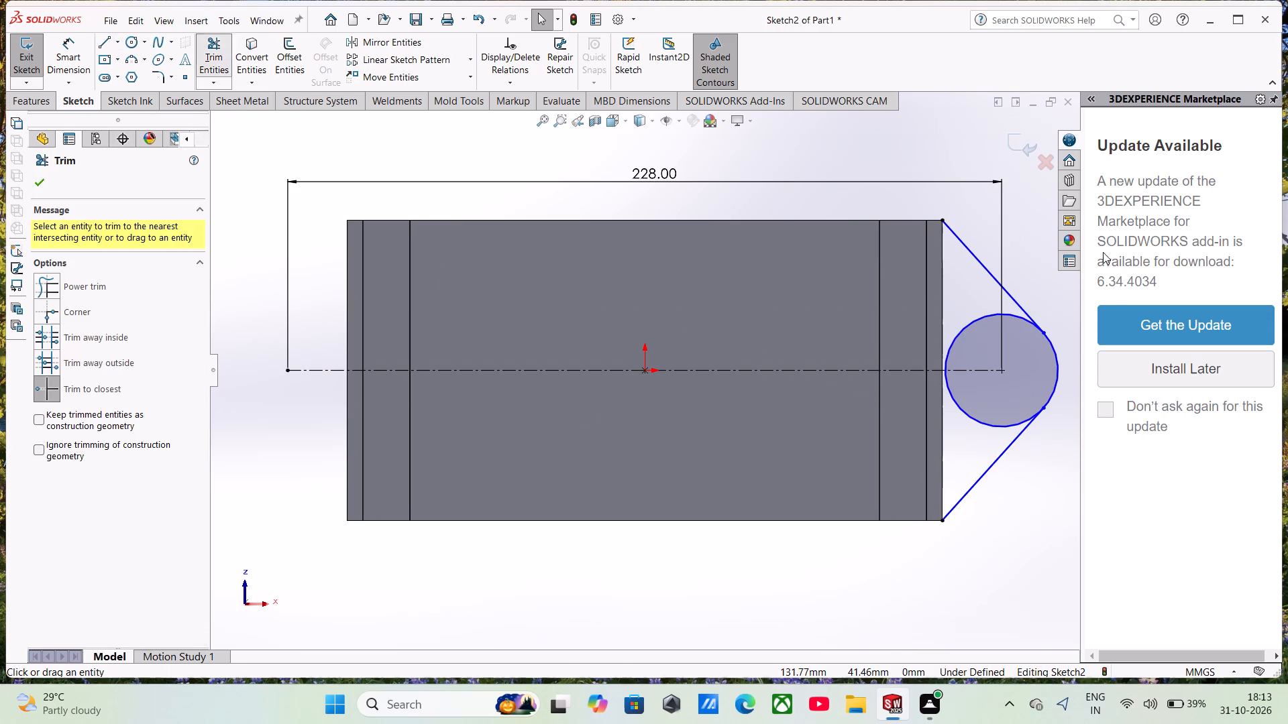
click(1004, 314)
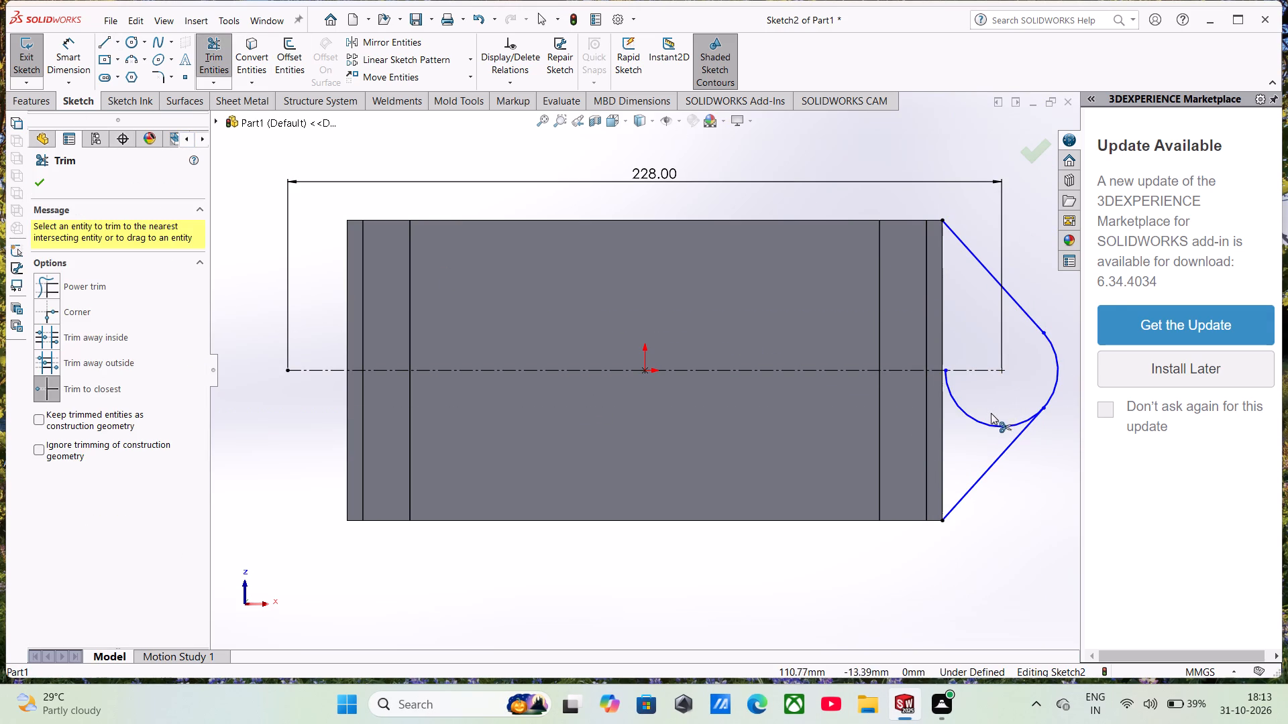
click(984, 423)
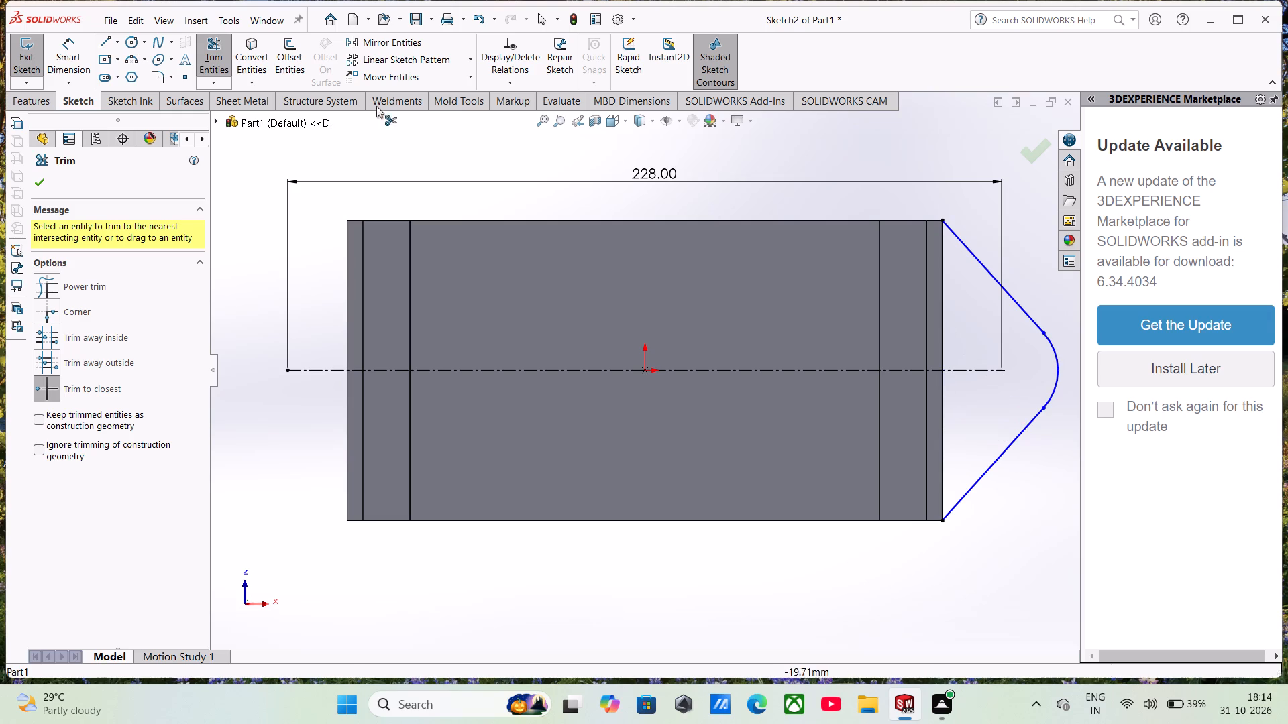
click(46, 177)
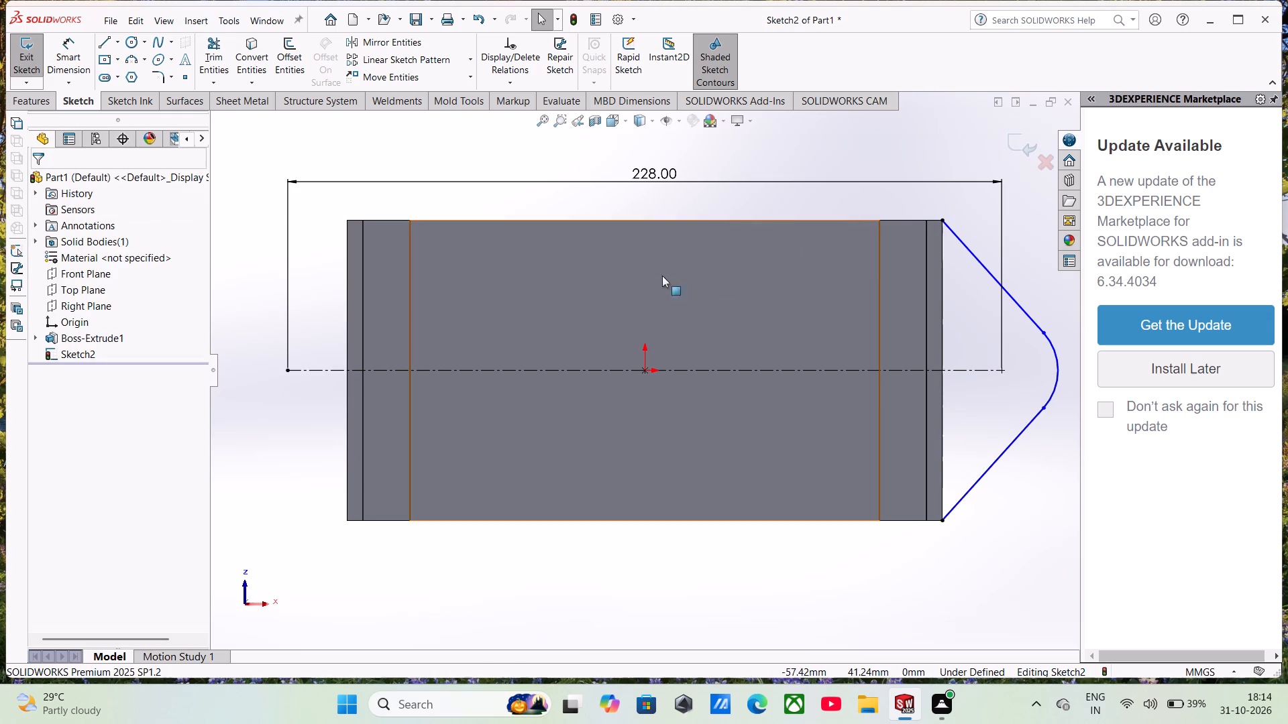
Apply Tangent relations between the outer arc and the upper line, and between the arc and the lower line.
scroll(1080, 278, down, 2)
scroll(1038, 323, down, 3)
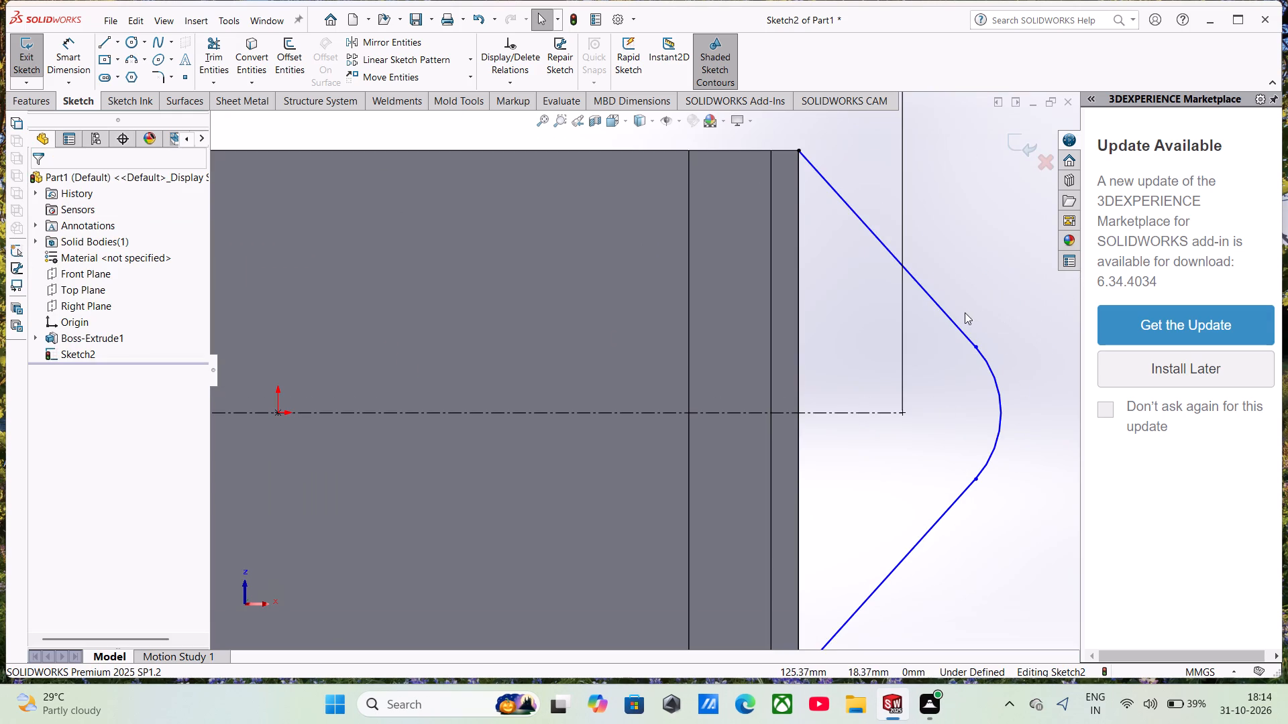
ctrl+click(950, 322)
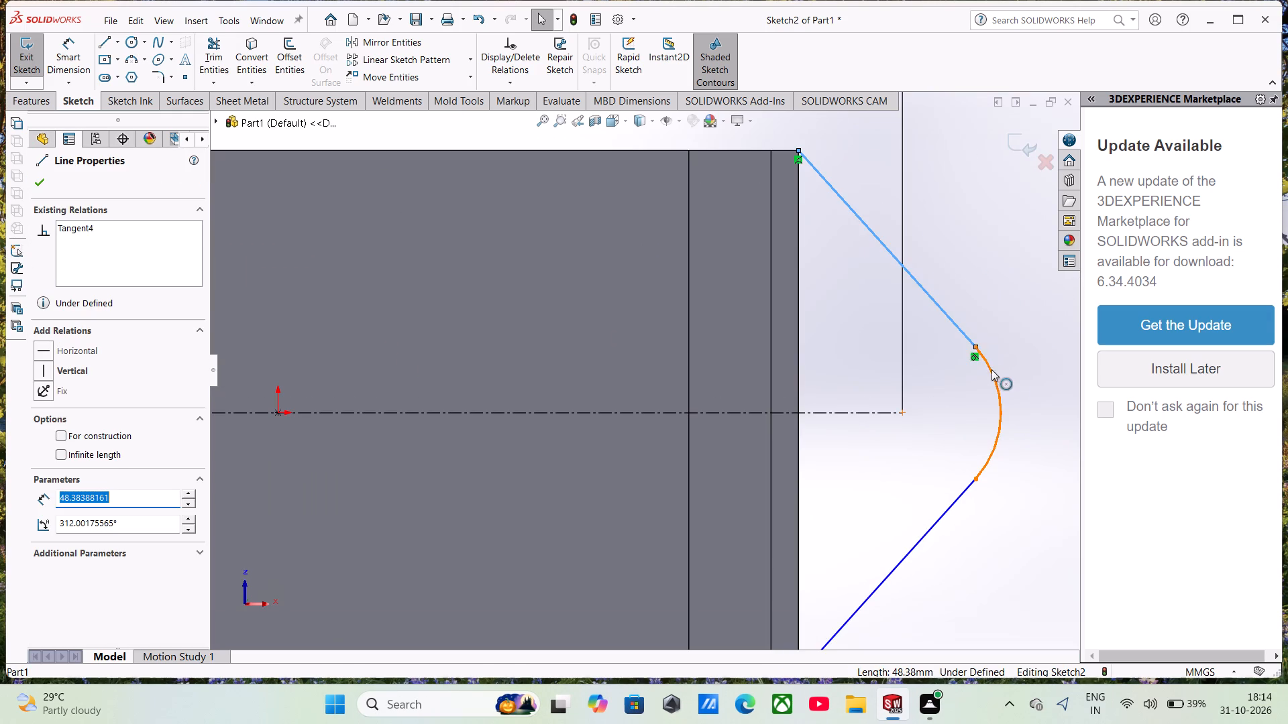
ctrl+click(991, 374)
ctrl+click(64, 419)
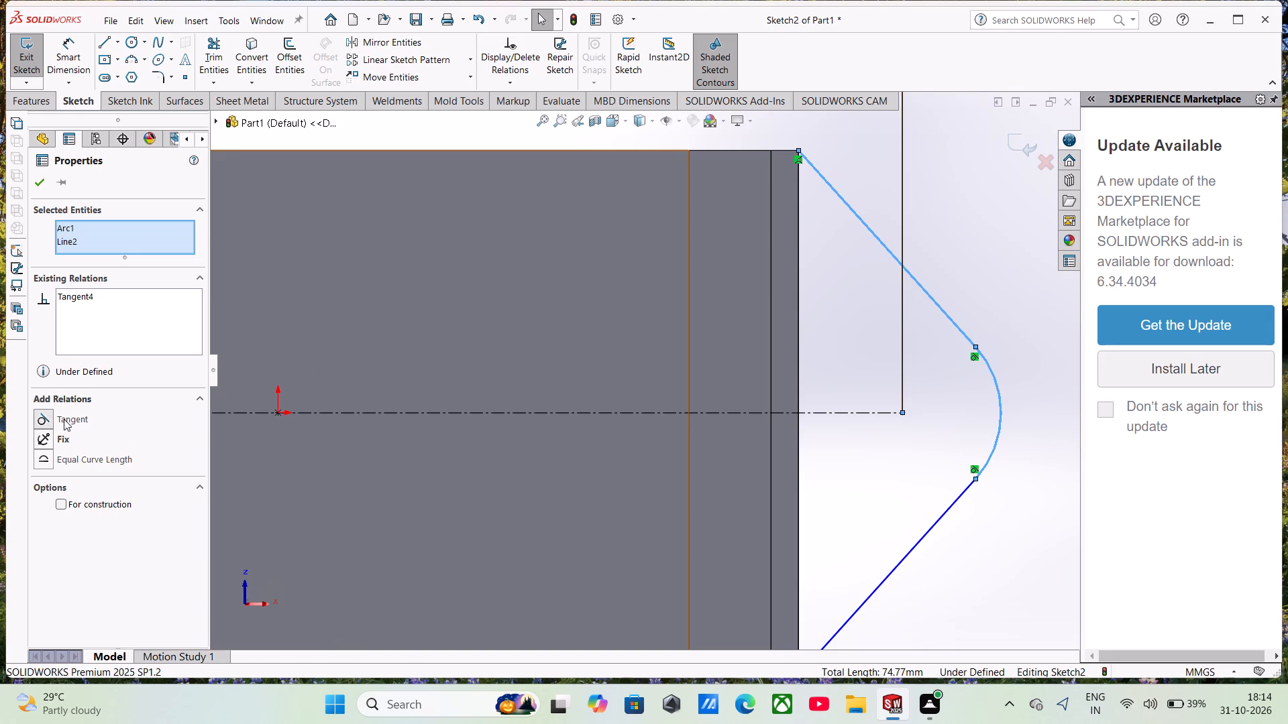
click(44, 179)
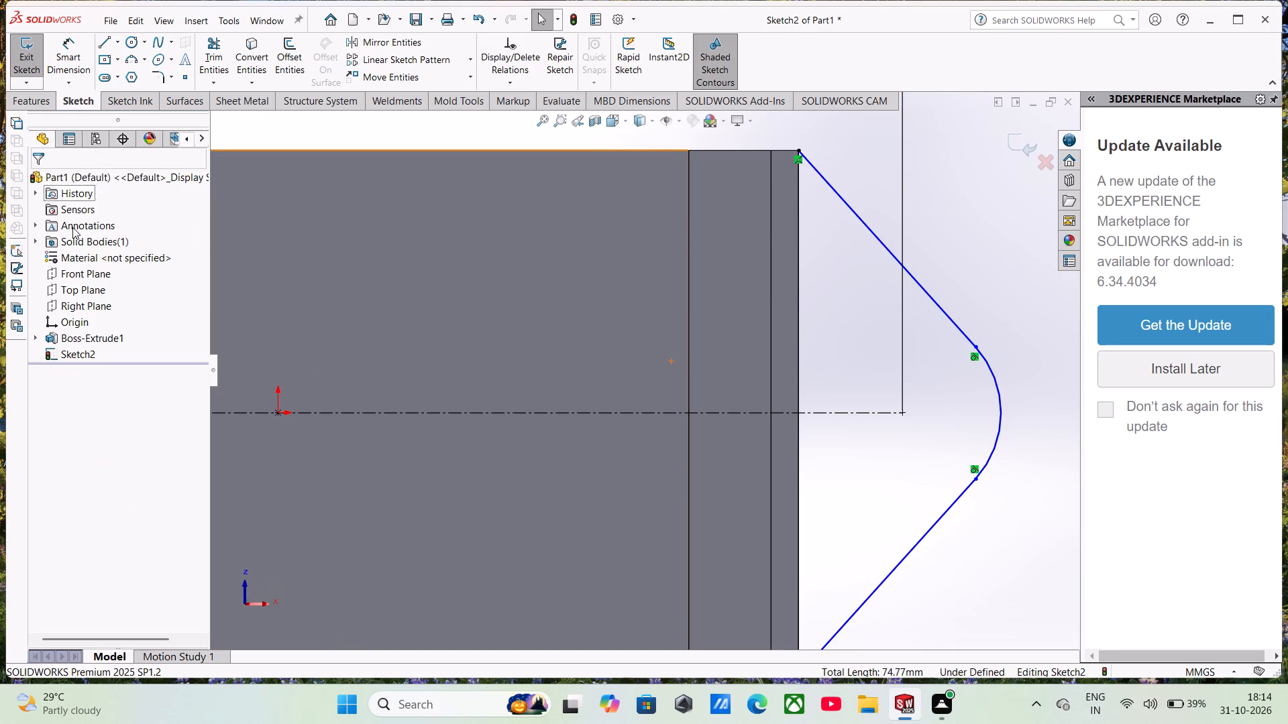
ctrl+click(954, 507)
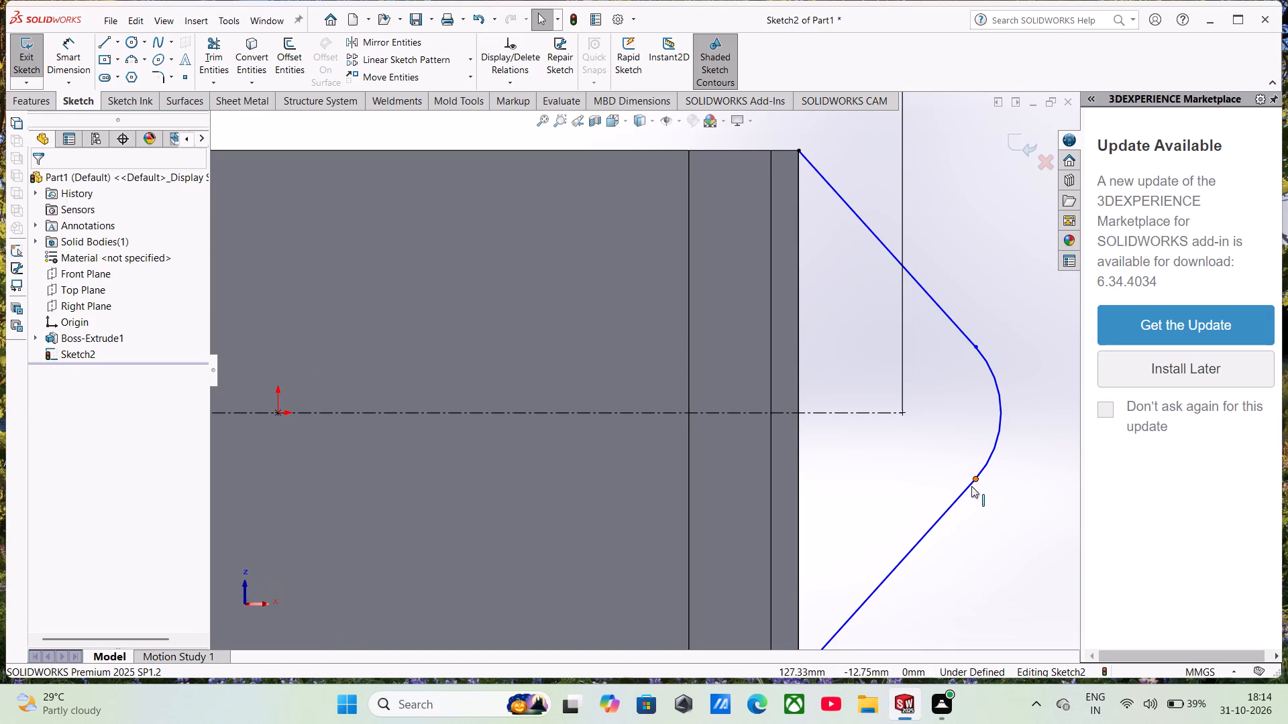
ctrl+click(965, 493)
ctrl+click(983, 467)
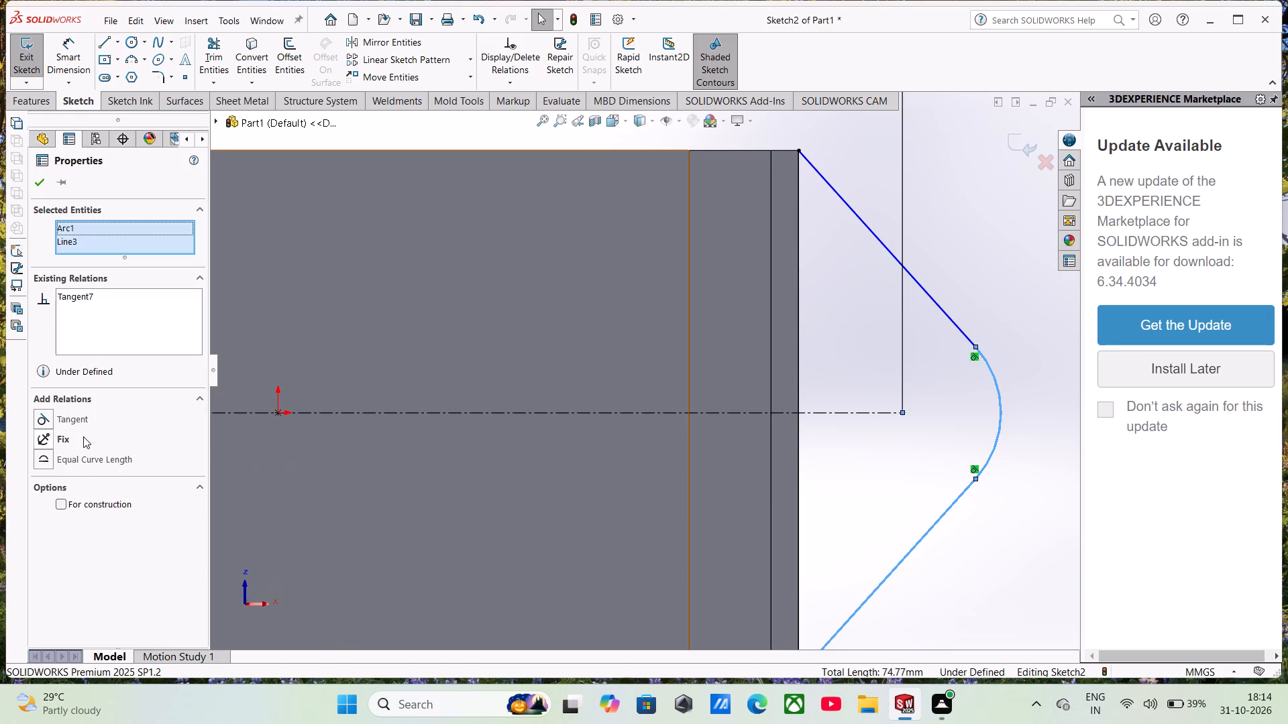
ctrl+click(73, 418)
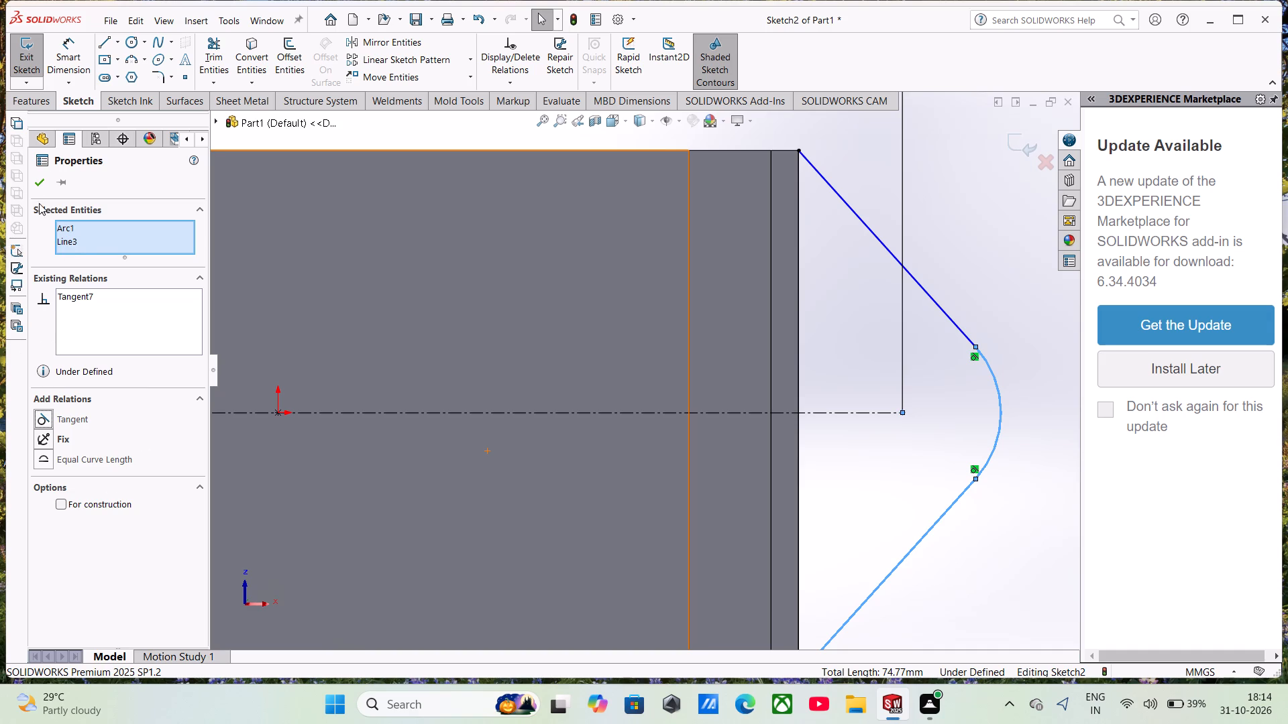
click(35, 182)
scroll(670, 357, up, 4)
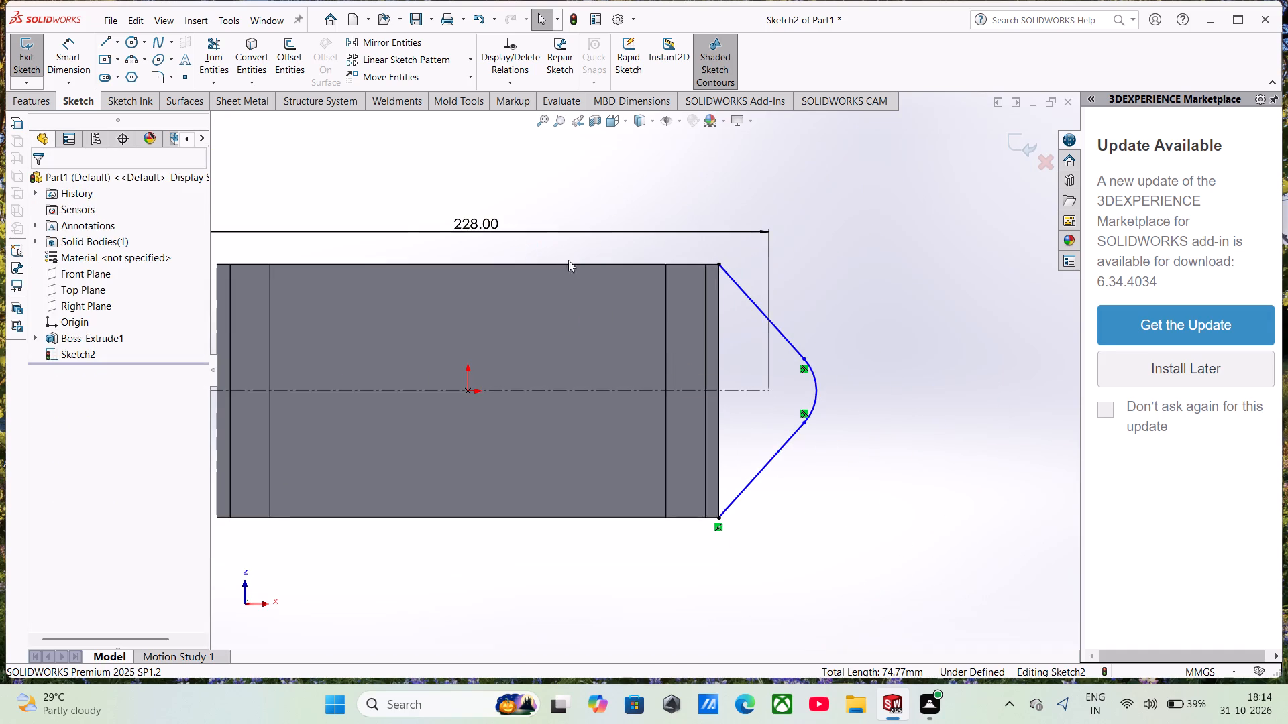
Convert the block's right outer edge into a sketch line that closes the lug profile.
scroll(715, 277, down, 7)
scroll(676, 296, up, 8)
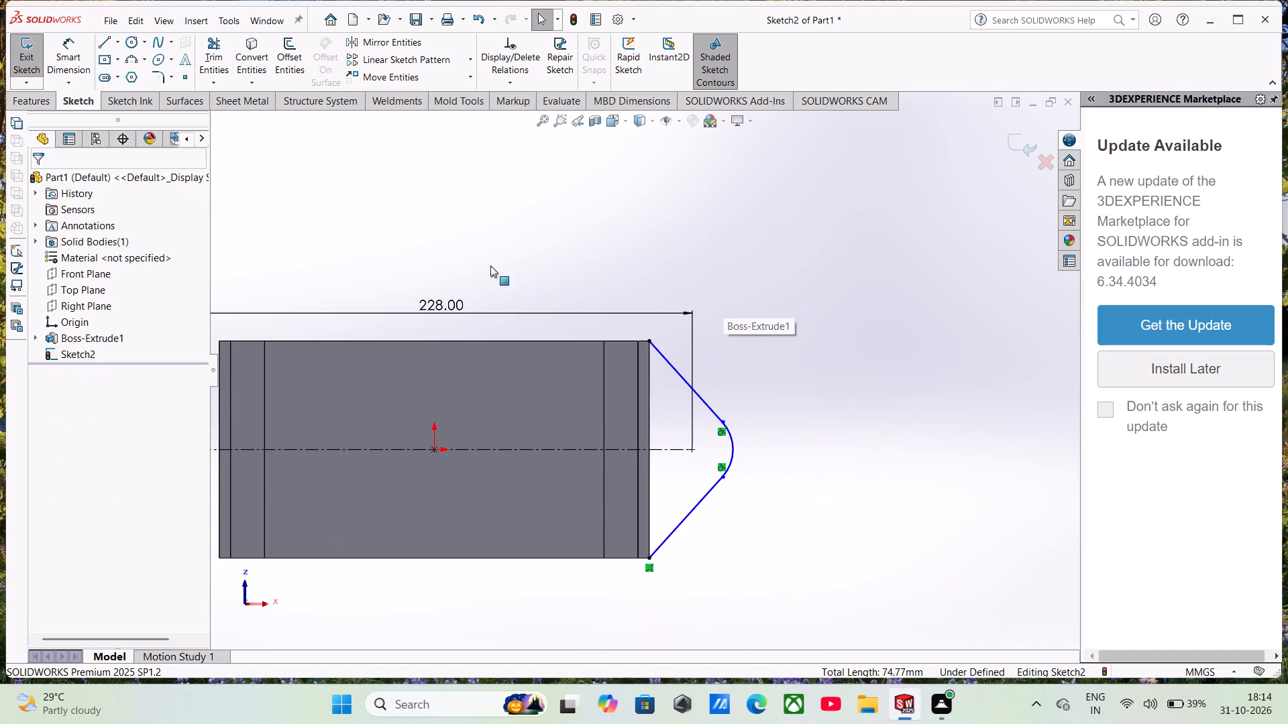
scroll(635, 394, down, 2)
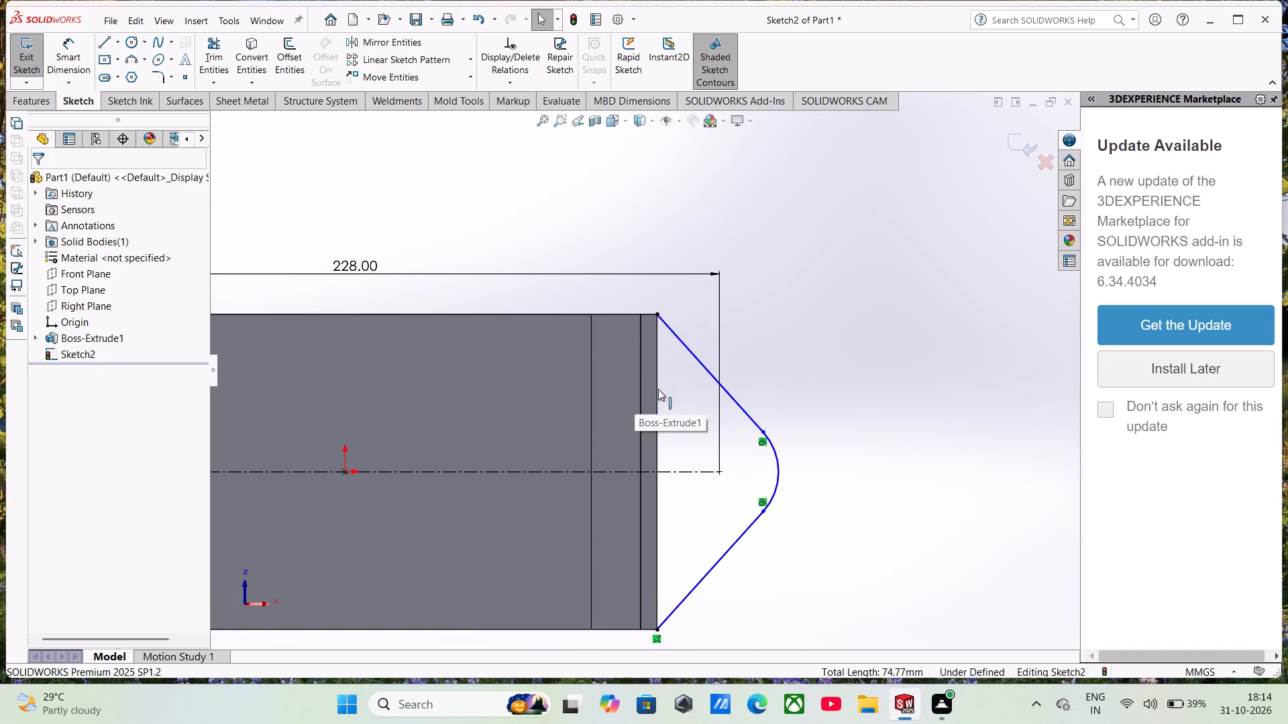
click(264, 54)
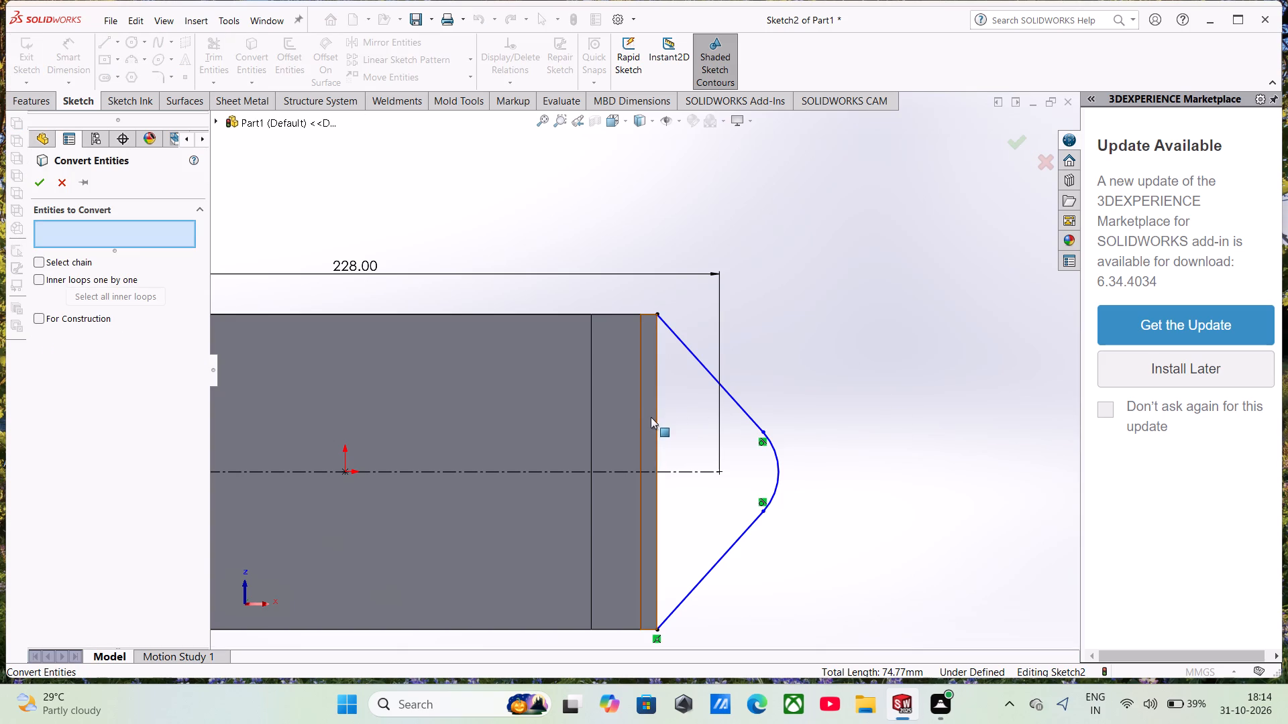
click(657, 417)
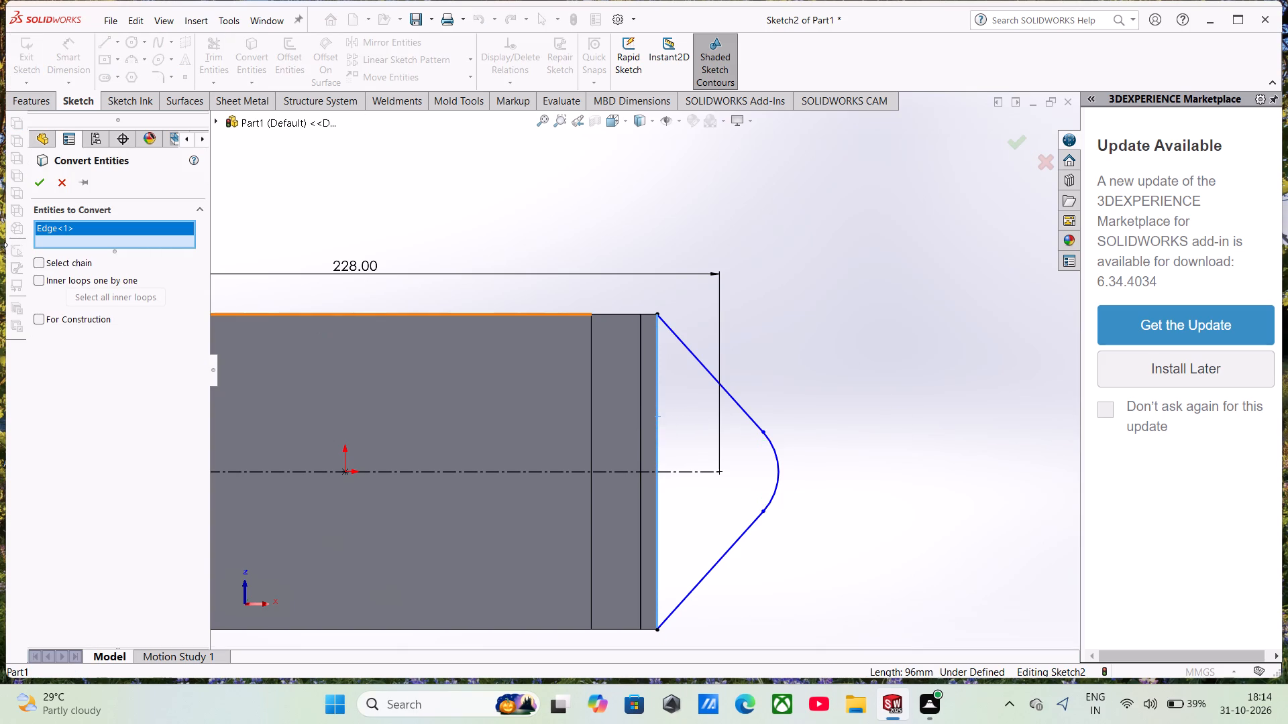
click(35, 186)
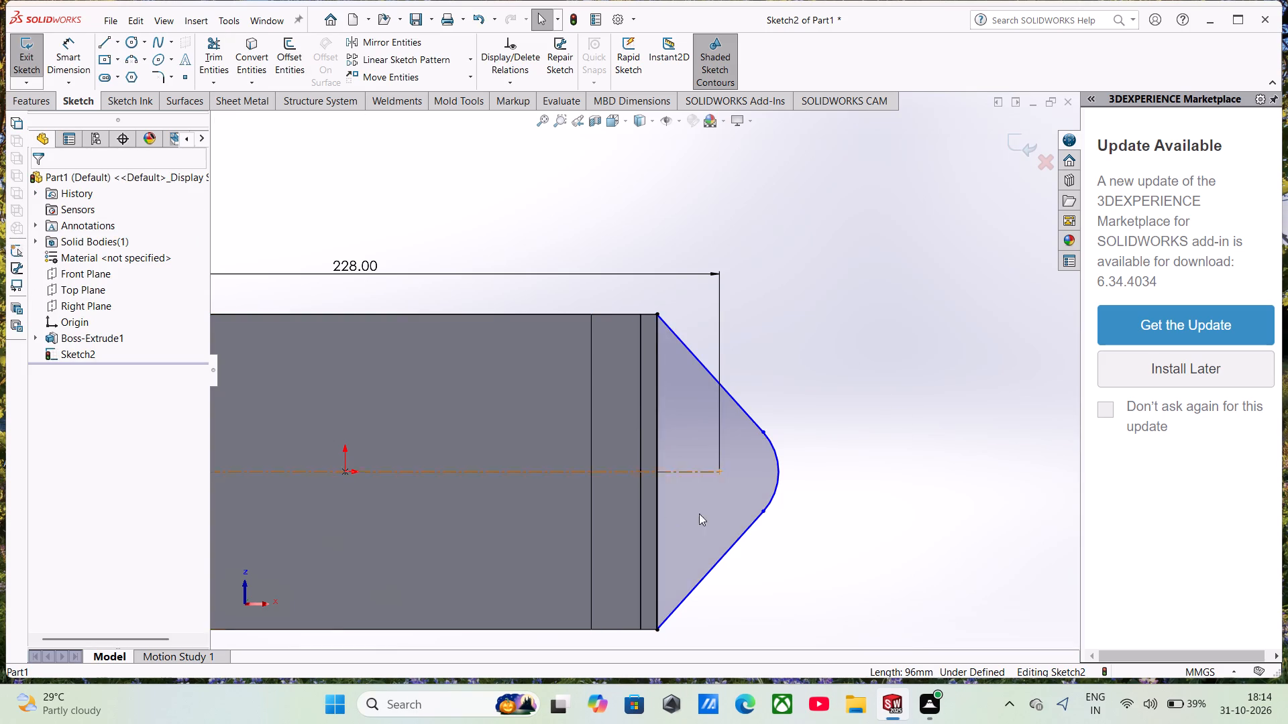
Extrude the closed lug profile as a Blind boss 25 mm deep, with the direction reversed so it rises alongside the block.
scroll(701, 514, up, 3)
click(51, 99)
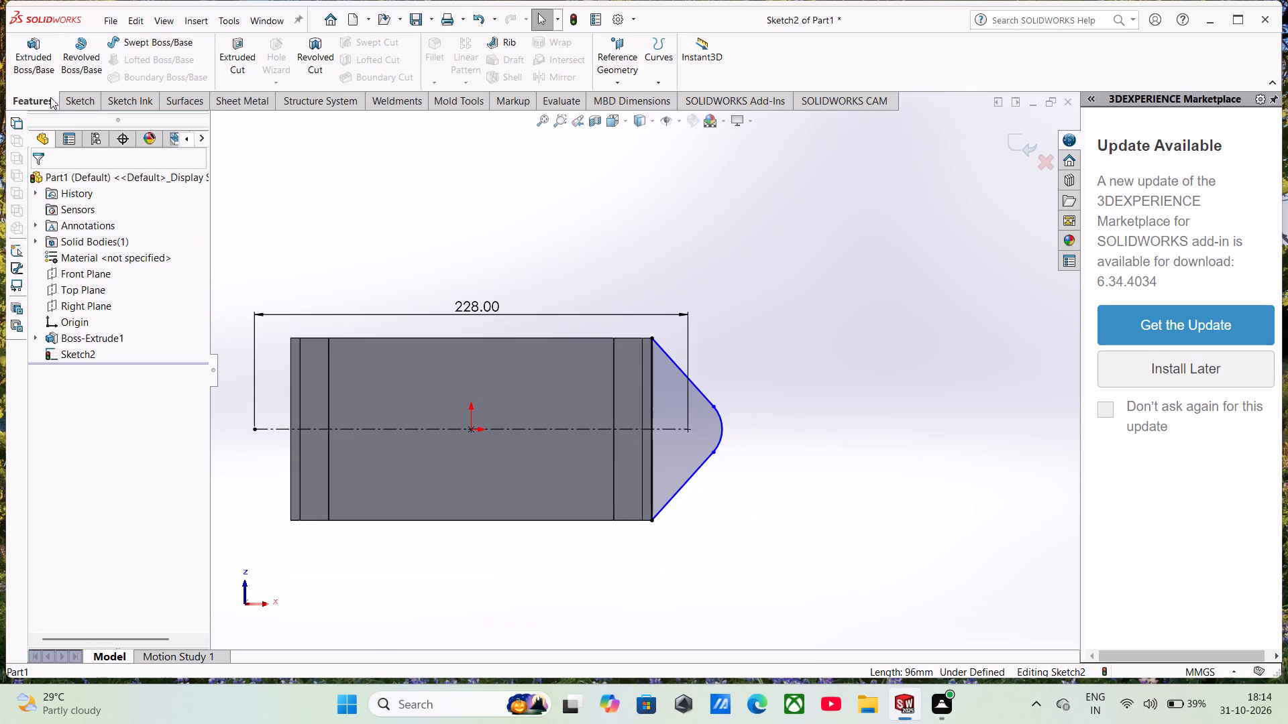
click(42, 63)
middle_drag(890, 389, 890, 390)
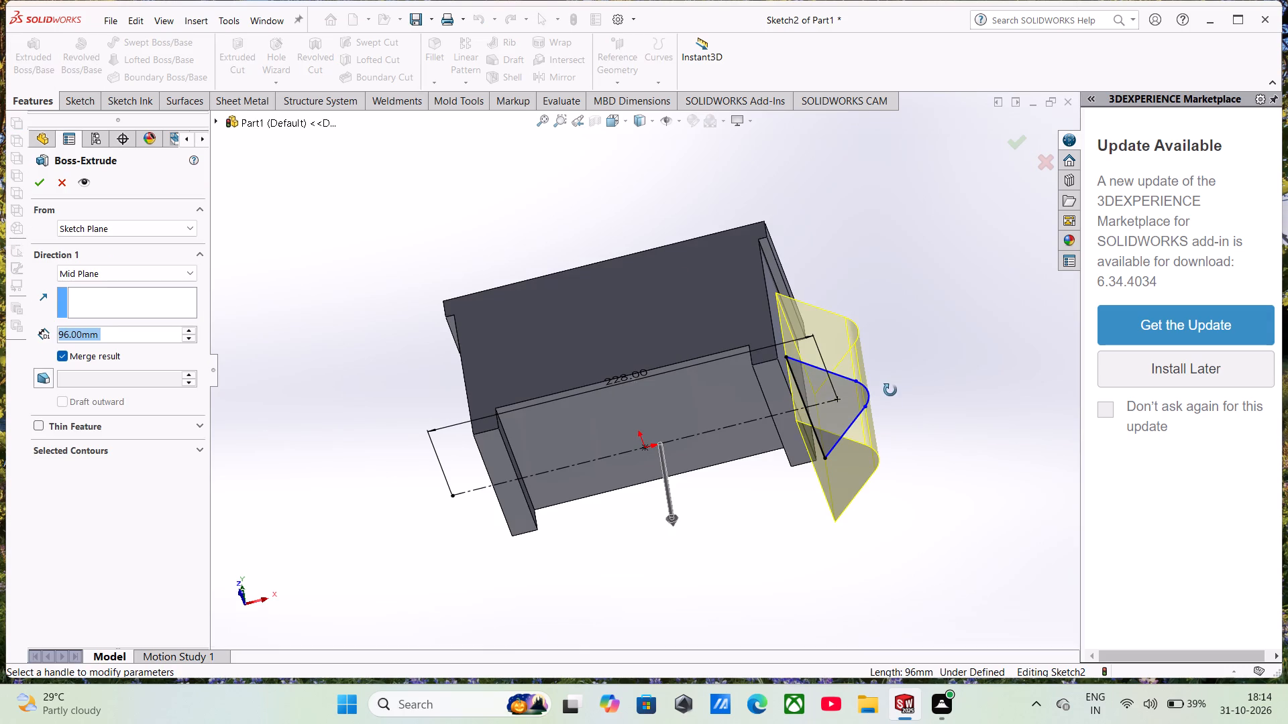
middle_drag(890, 390, 885, 440)
click(65, 280)
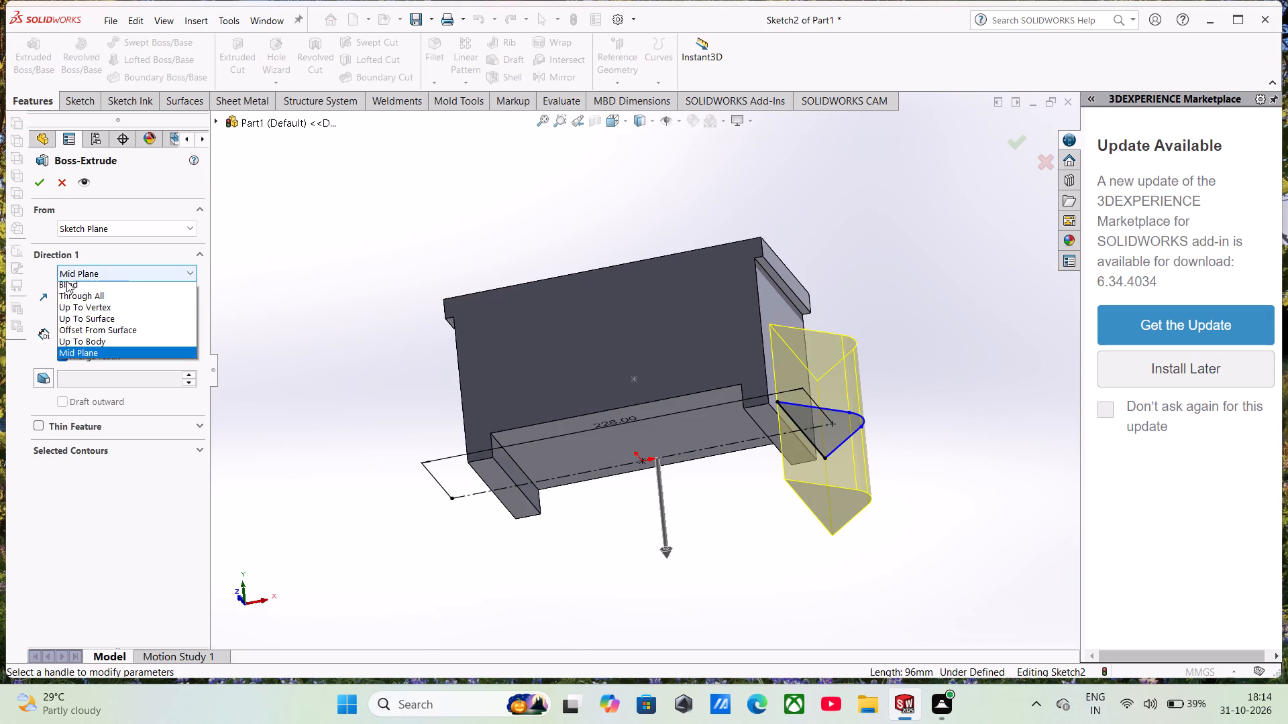
click(70, 288)
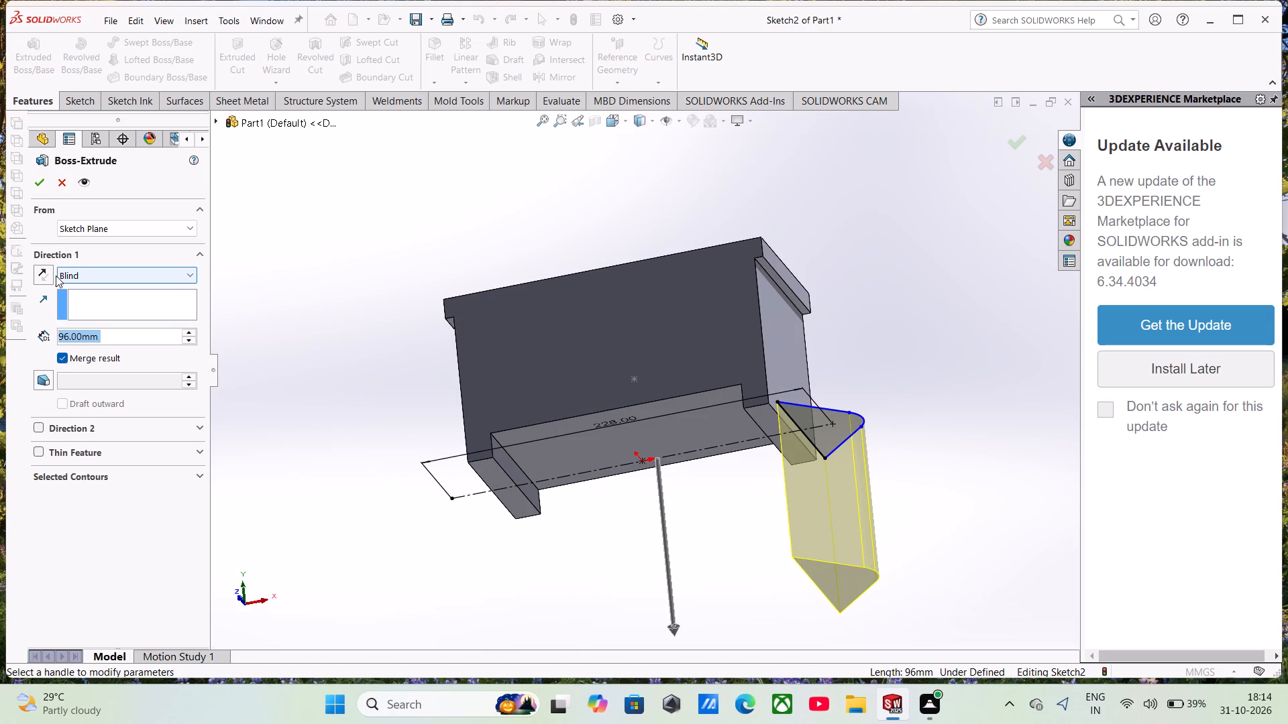
click(50, 274)
drag(121, 332, 0, 329)
key(2)
key(5)
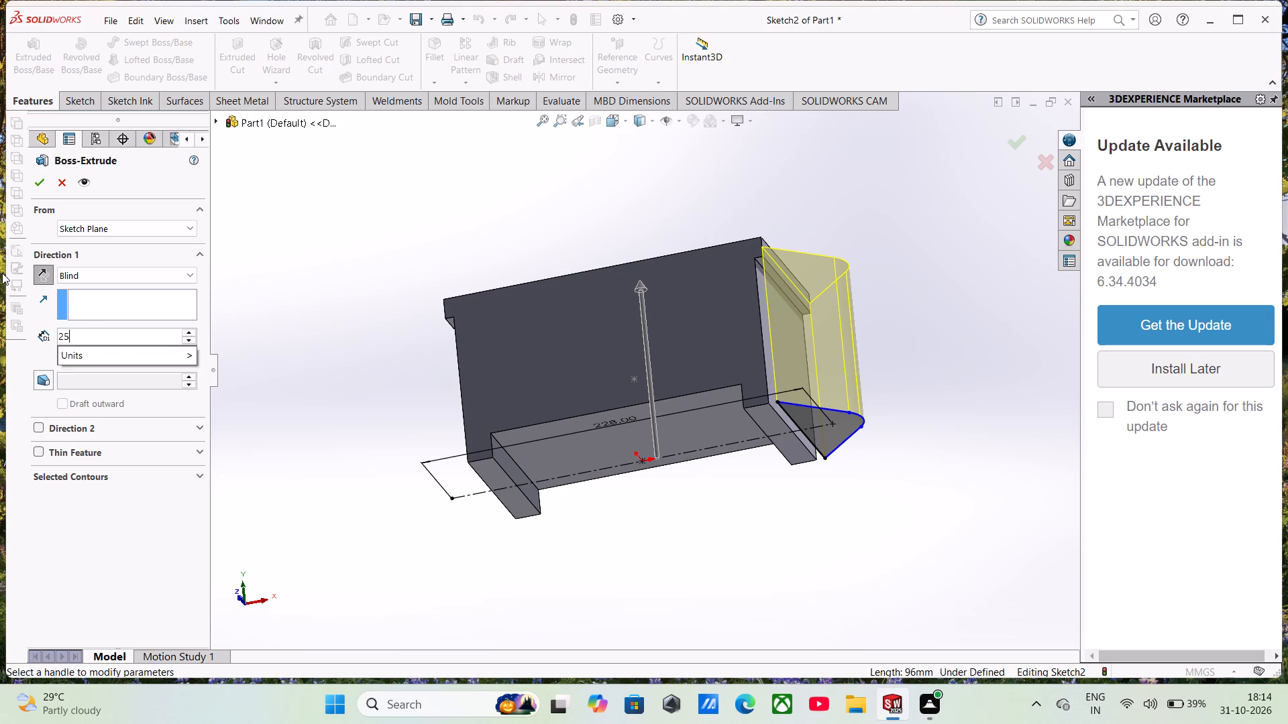
key(Return)
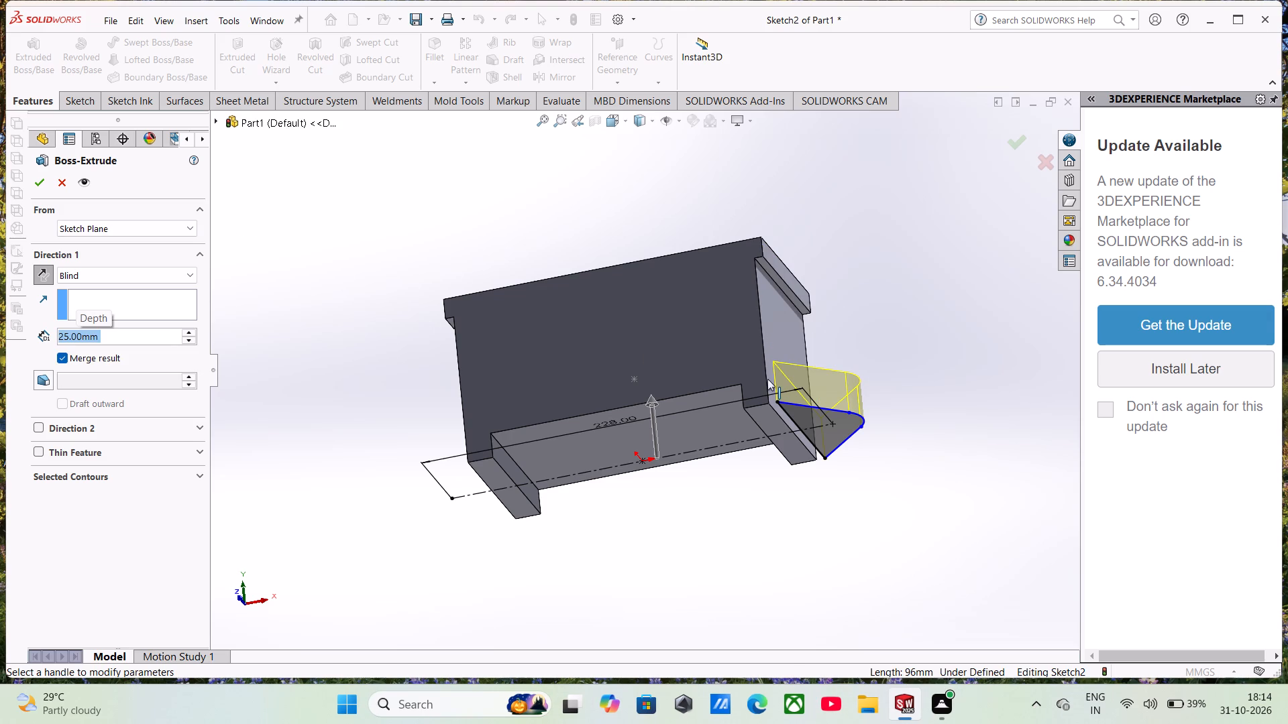
scroll(780, 385, down, 4)
middle_drag(834, 426, 841, 494)
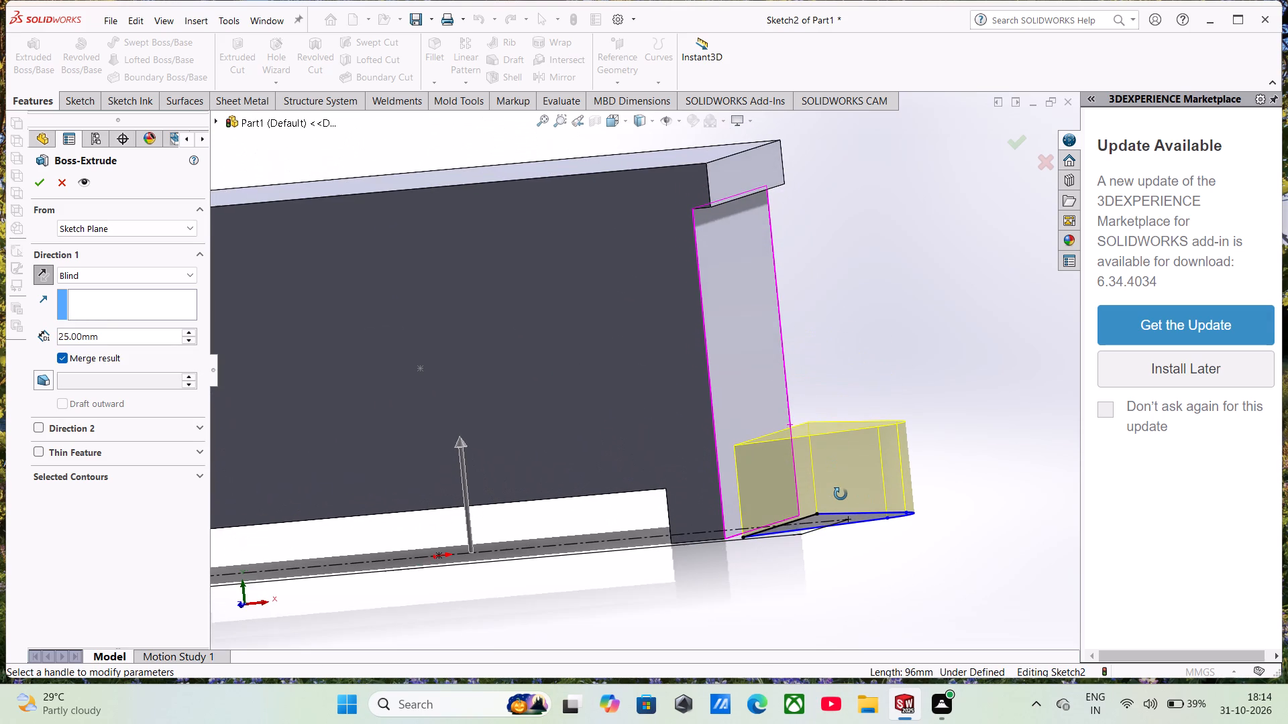
middle_drag(841, 494, 857, 503)
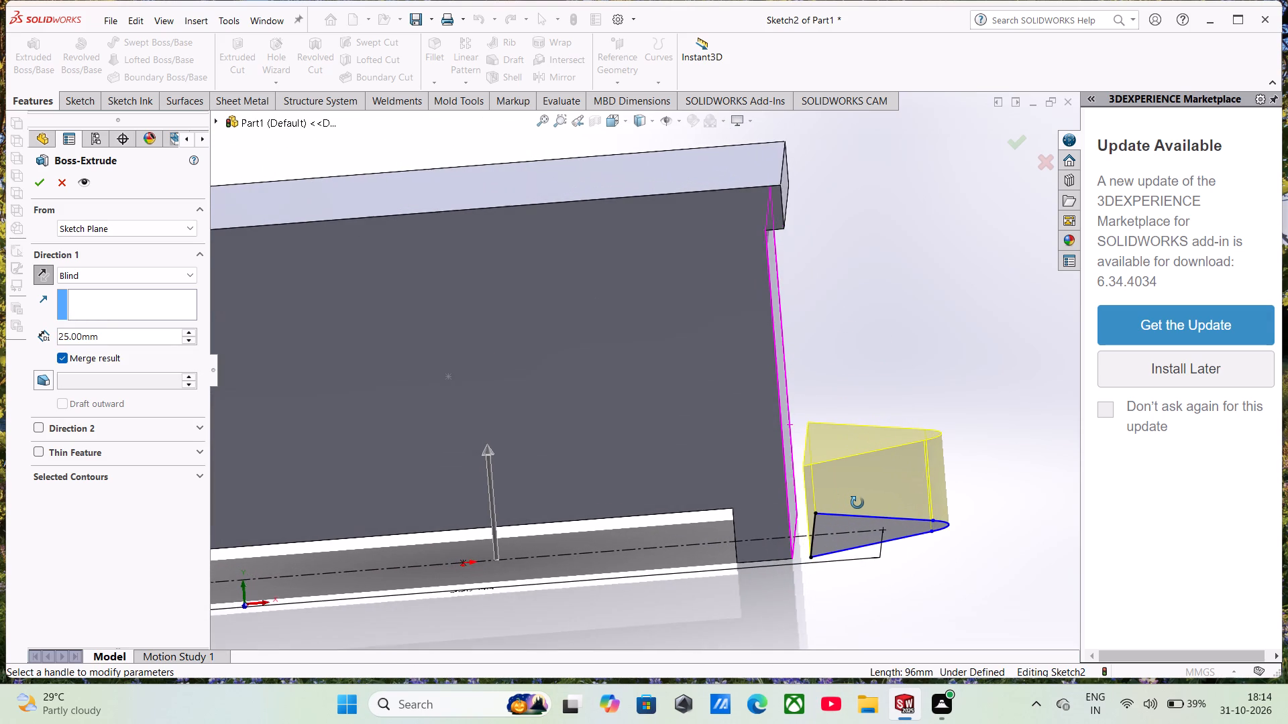
middle_drag(857, 503, 861, 378)
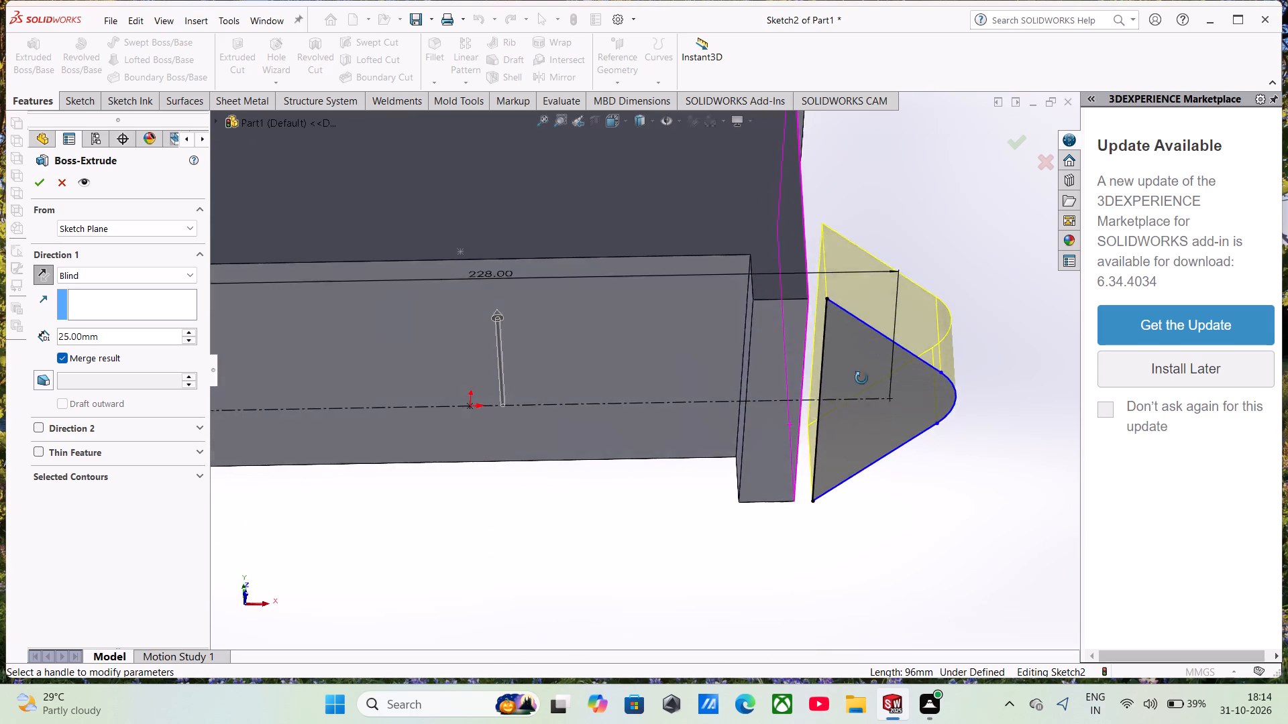
middle_drag(861, 378, 859, 268)
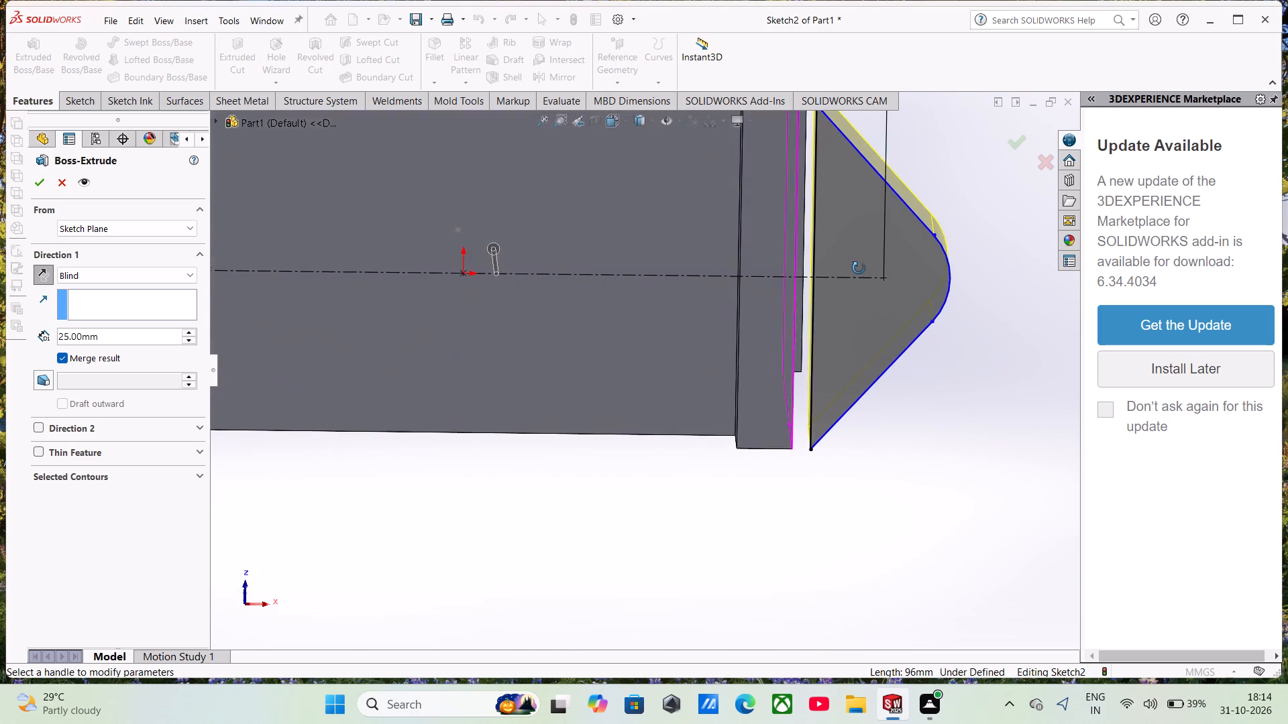
middle_drag(859, 268, 857, 243)
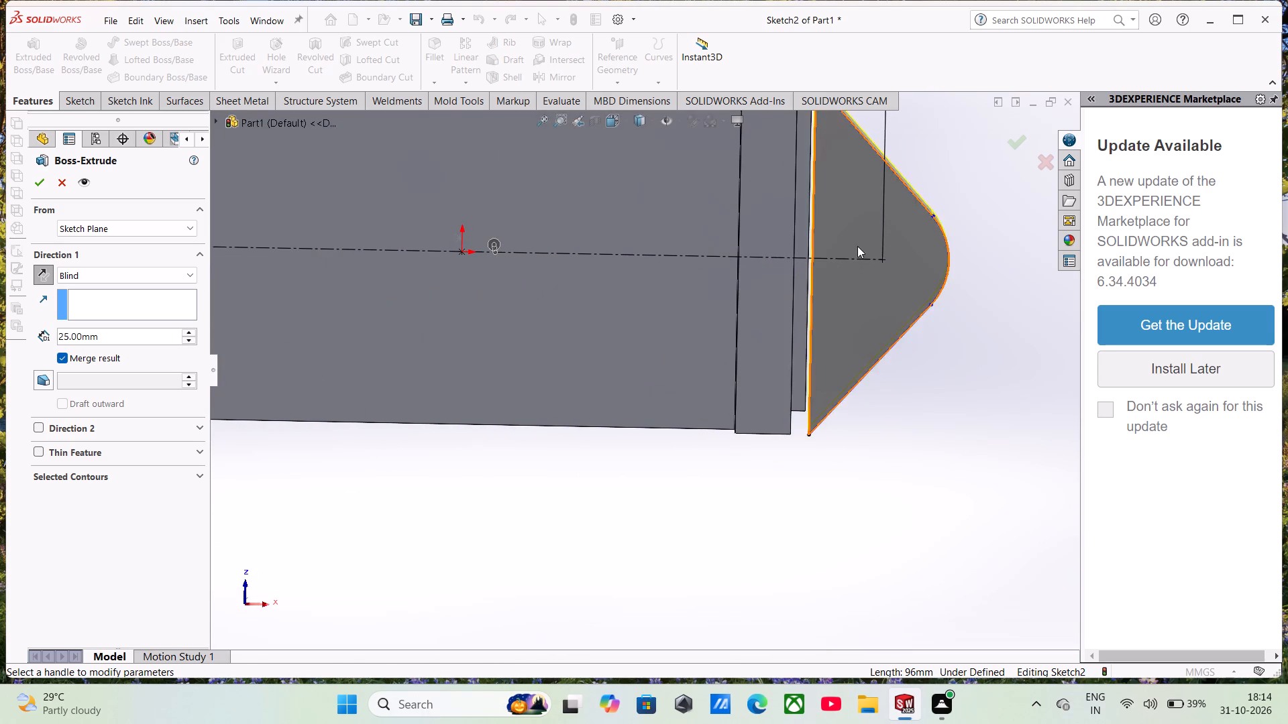
scroll(812, 318, up, 3)
middle_drag(807, 322, 807, 302)
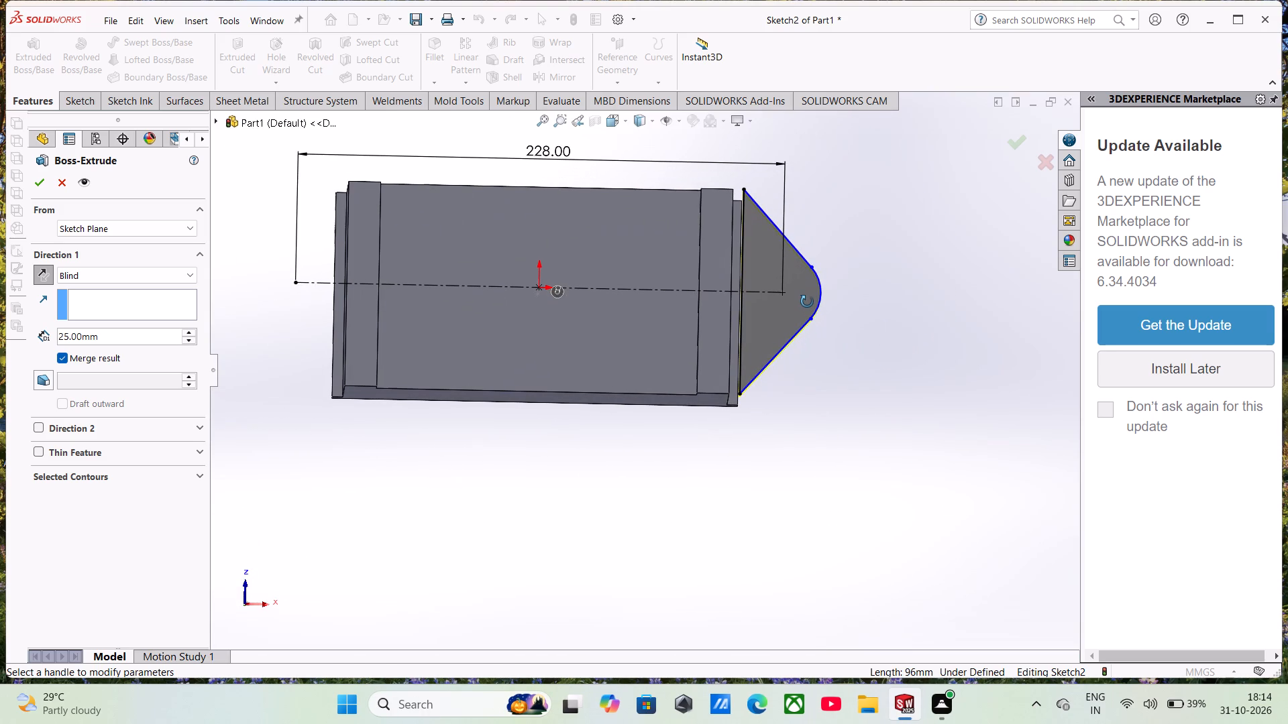
middle_drag(807, 302, 814, 323)
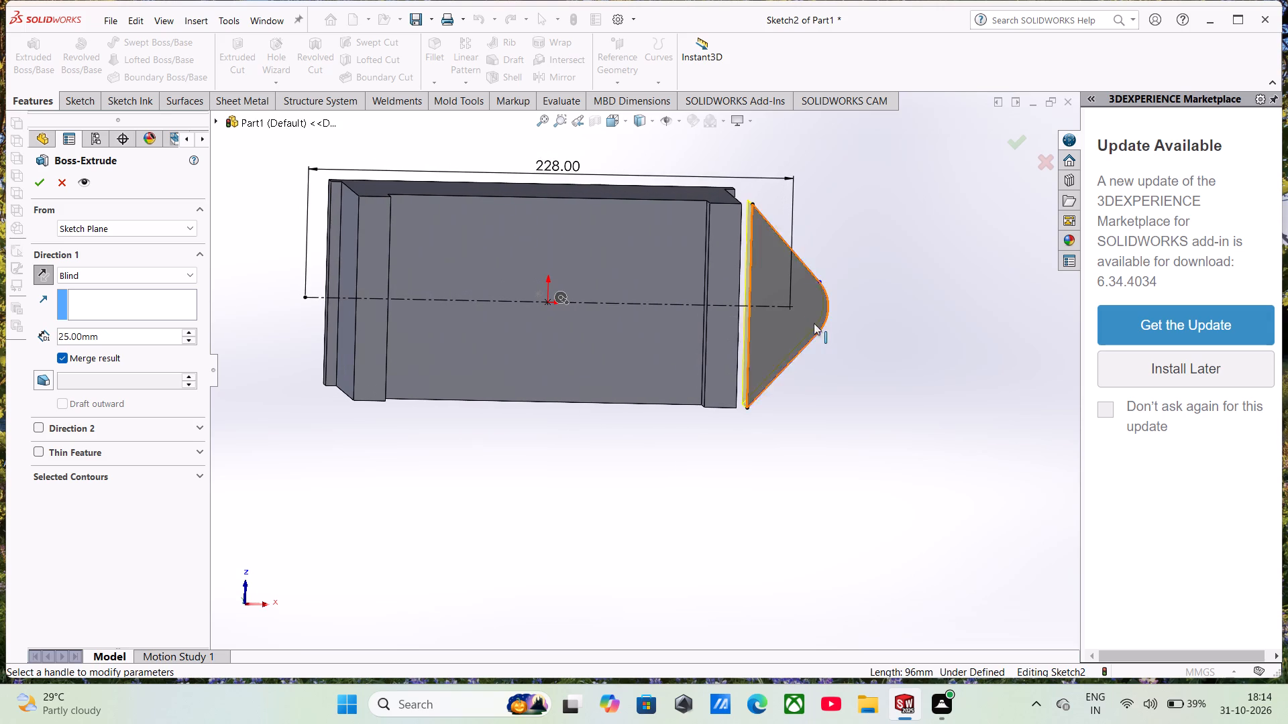
click(29, 182)
click(35, 182)
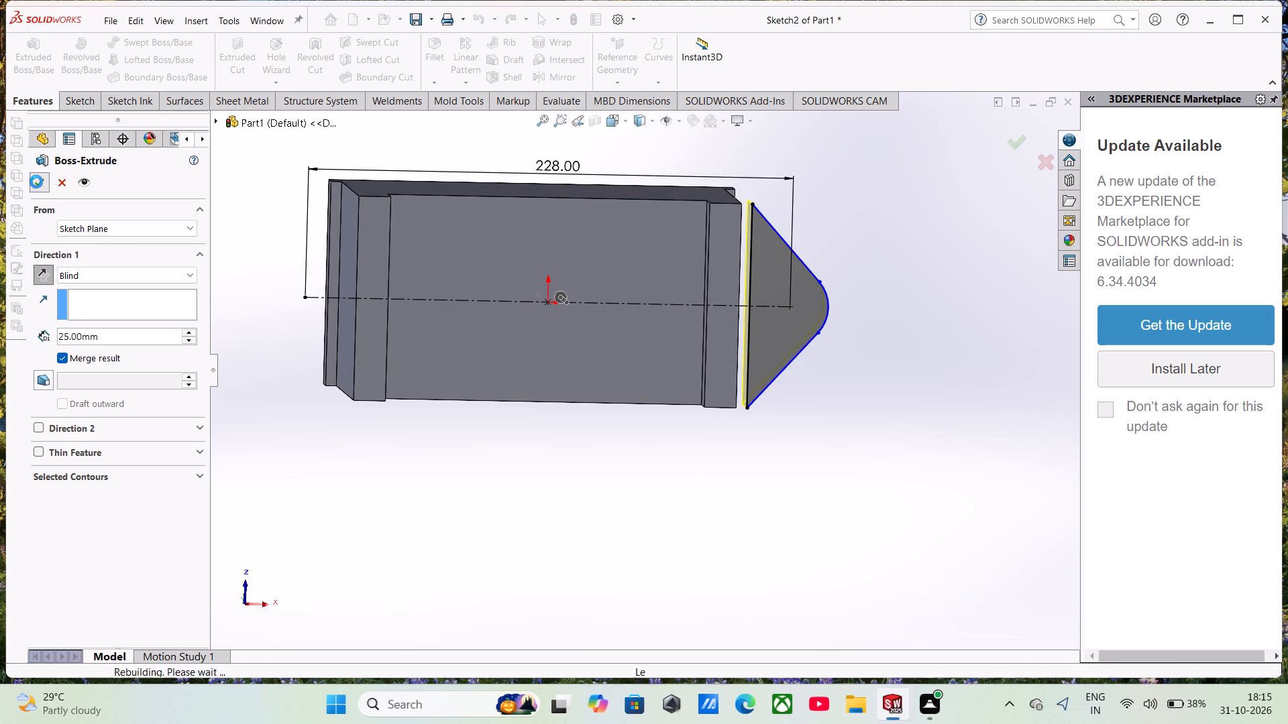
Reopen the extruded lug's sketch for editing.
right_click(780, 276)
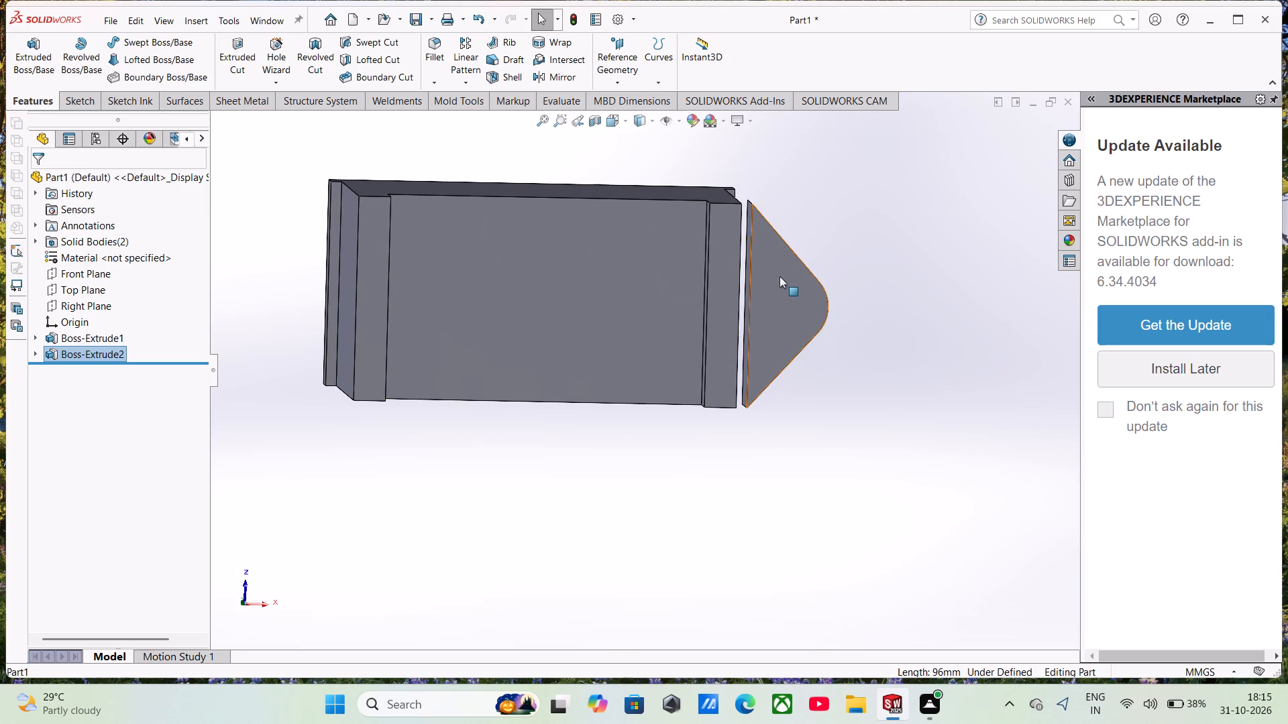
click(818, 238)
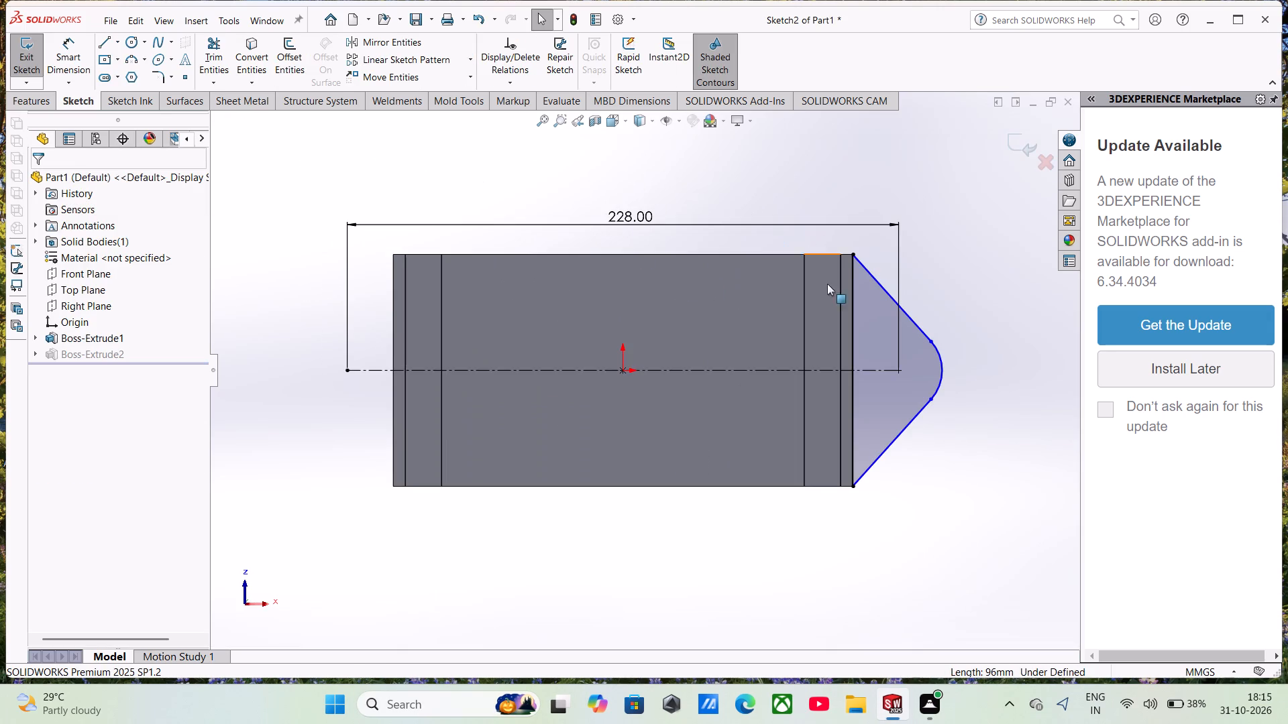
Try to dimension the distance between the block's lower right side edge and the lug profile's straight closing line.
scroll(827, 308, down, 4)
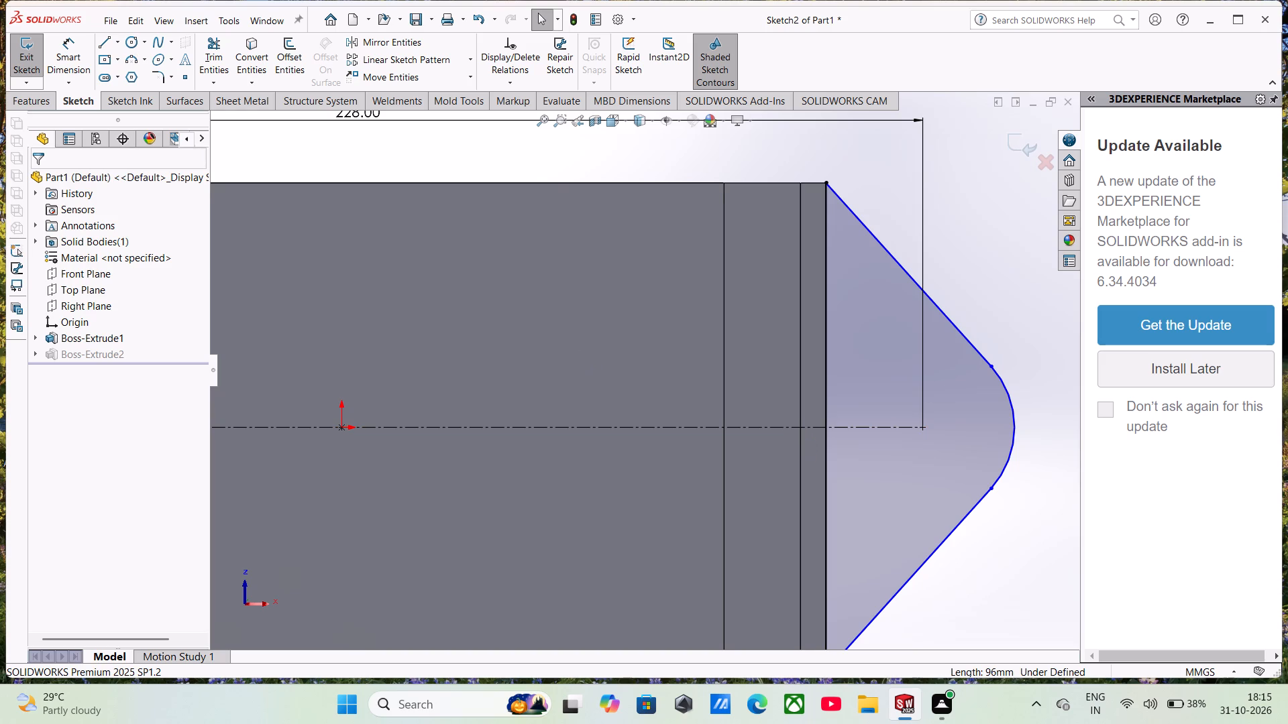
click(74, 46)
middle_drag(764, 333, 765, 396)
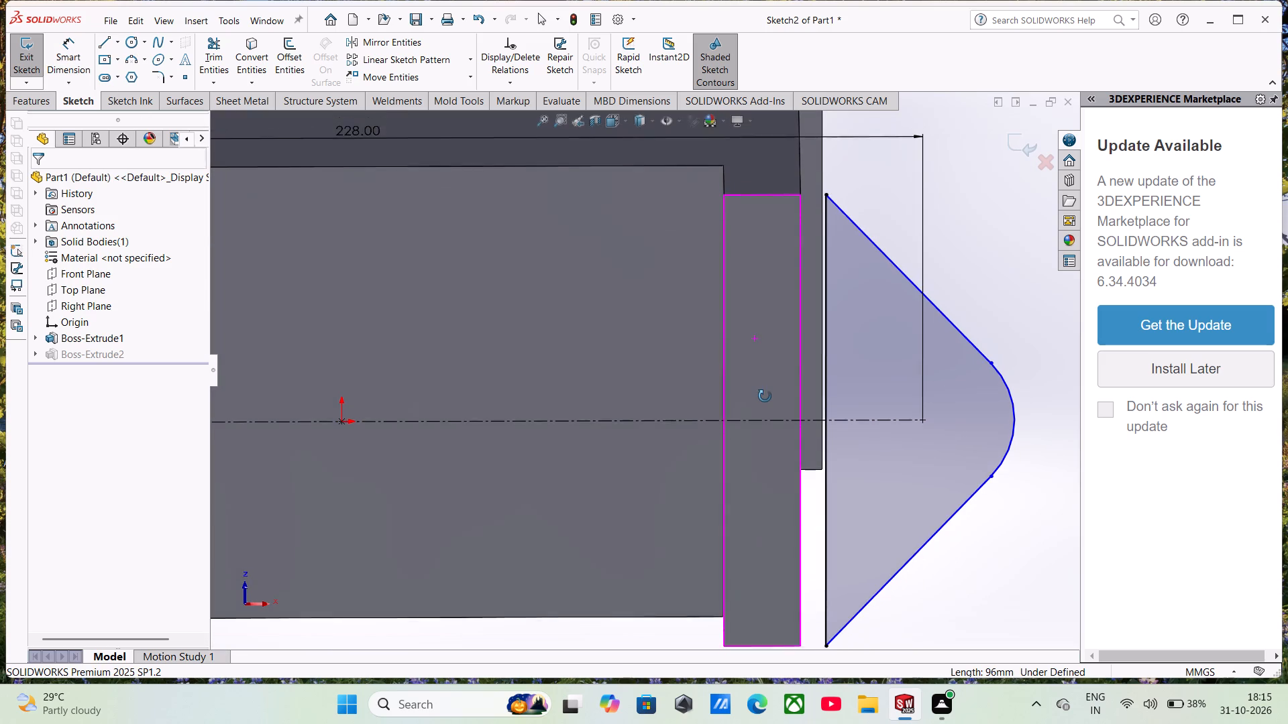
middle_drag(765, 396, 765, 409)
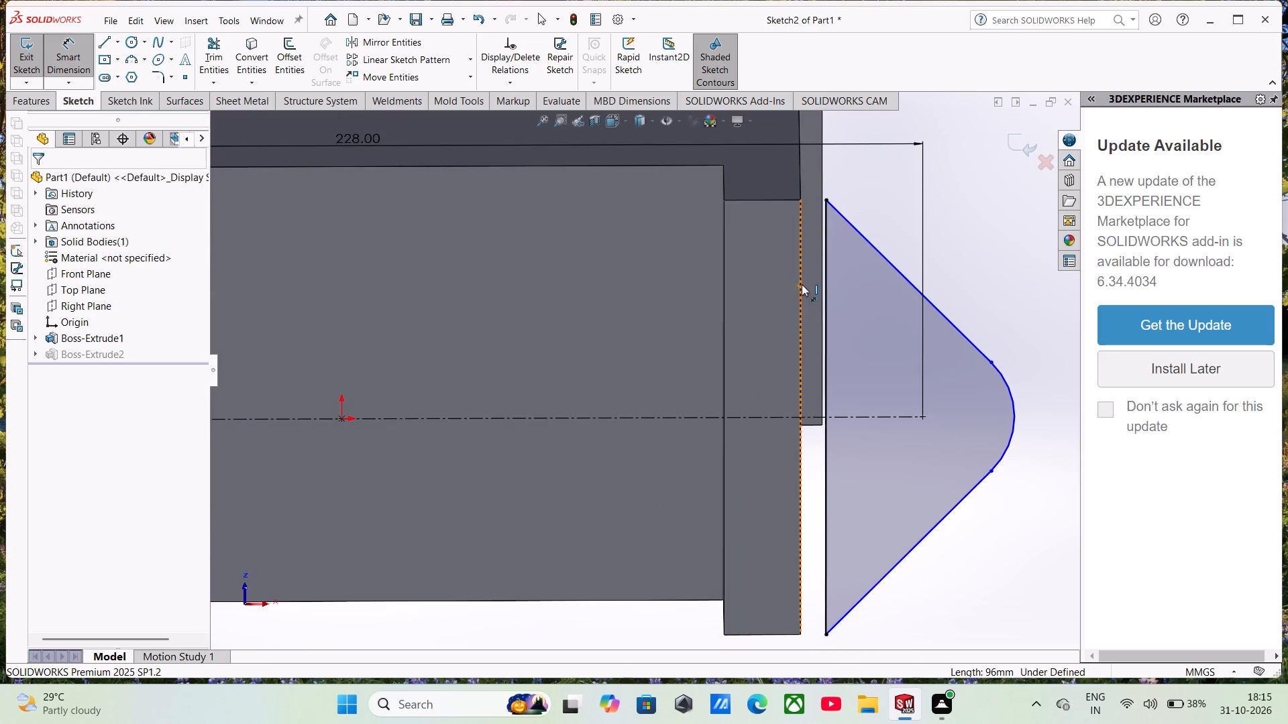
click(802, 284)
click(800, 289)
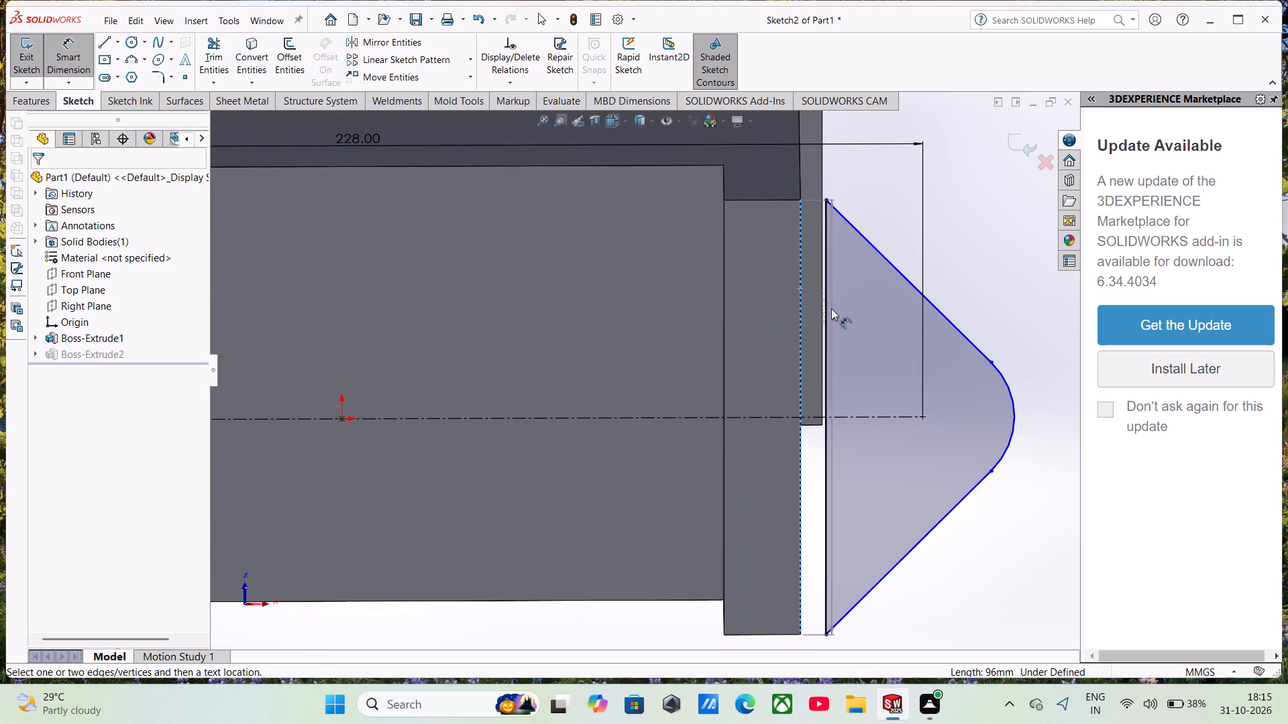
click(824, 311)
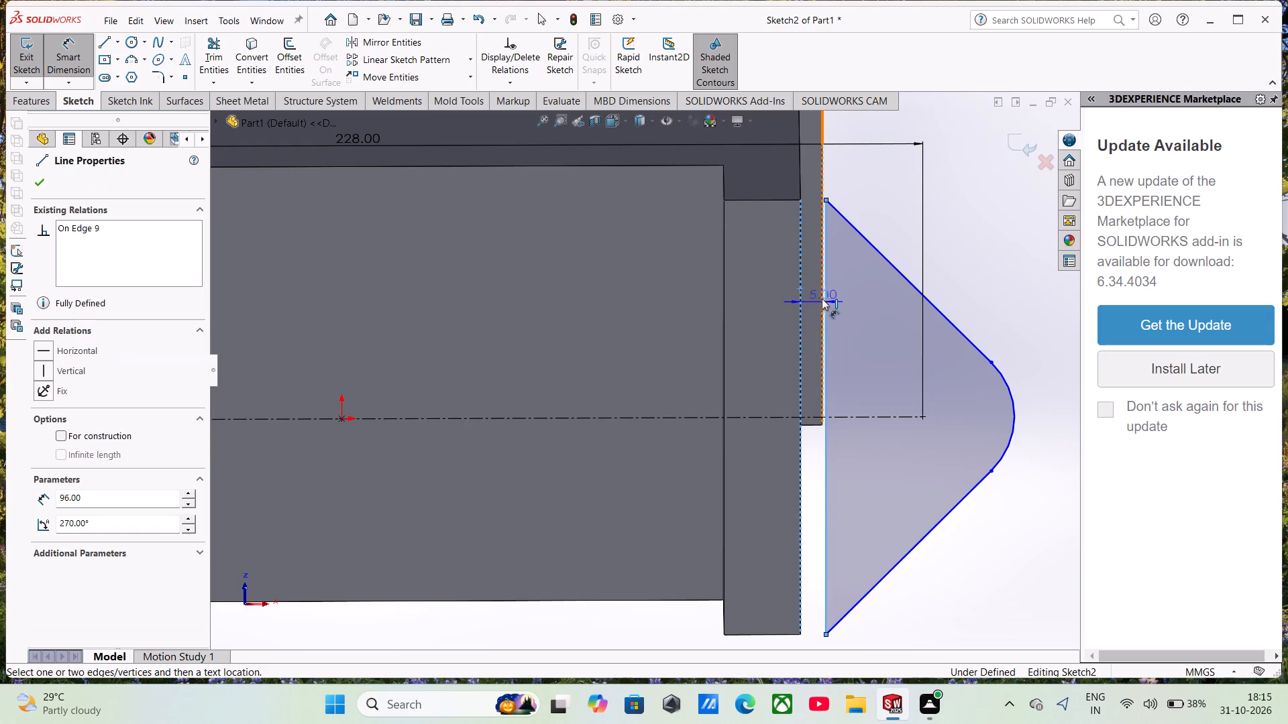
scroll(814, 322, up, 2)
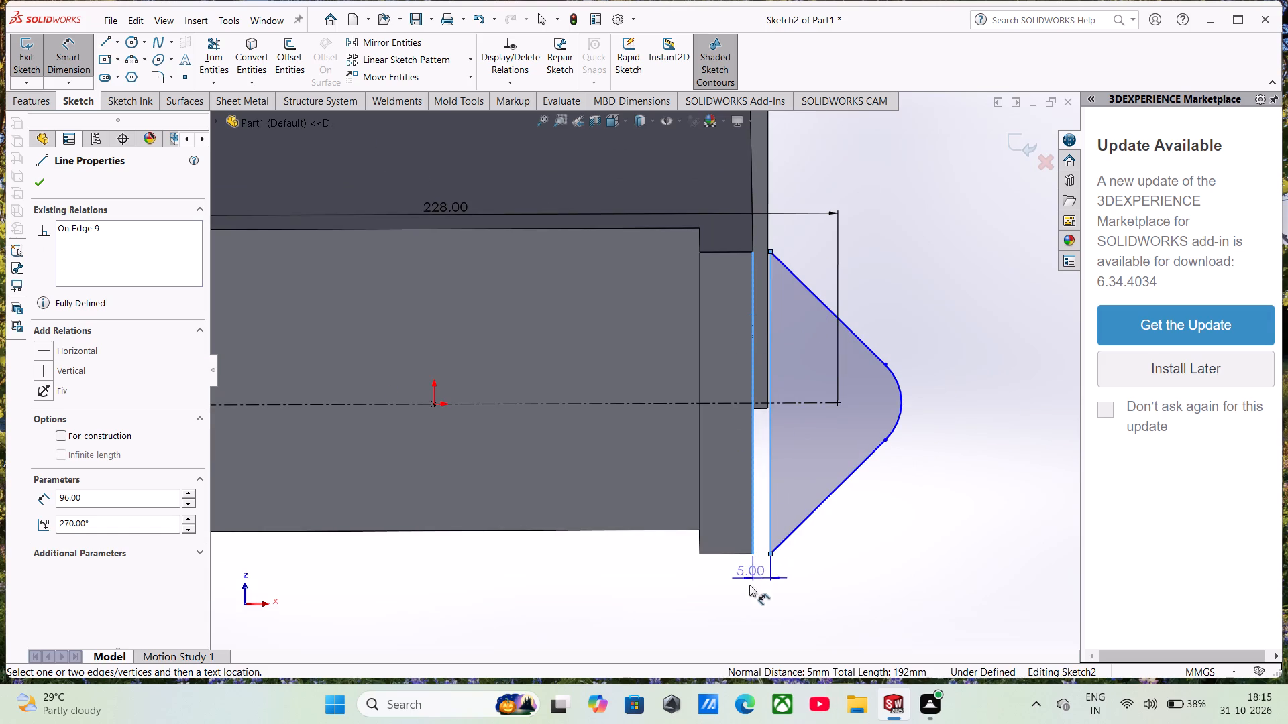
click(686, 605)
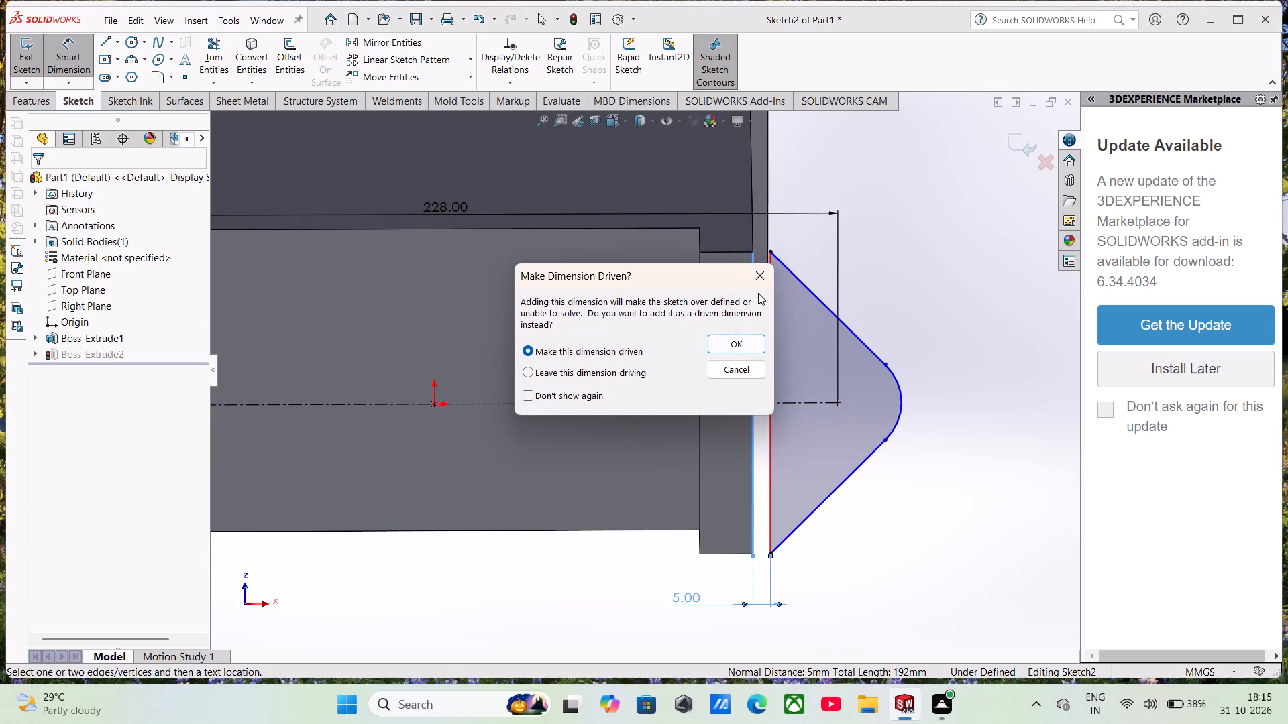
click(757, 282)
Examine the gap between the block's lower side edge and the lug profile's closing line from several angles.
scroll(771, 476, up, 2)
middle_drag(771, 476, 774, 448)
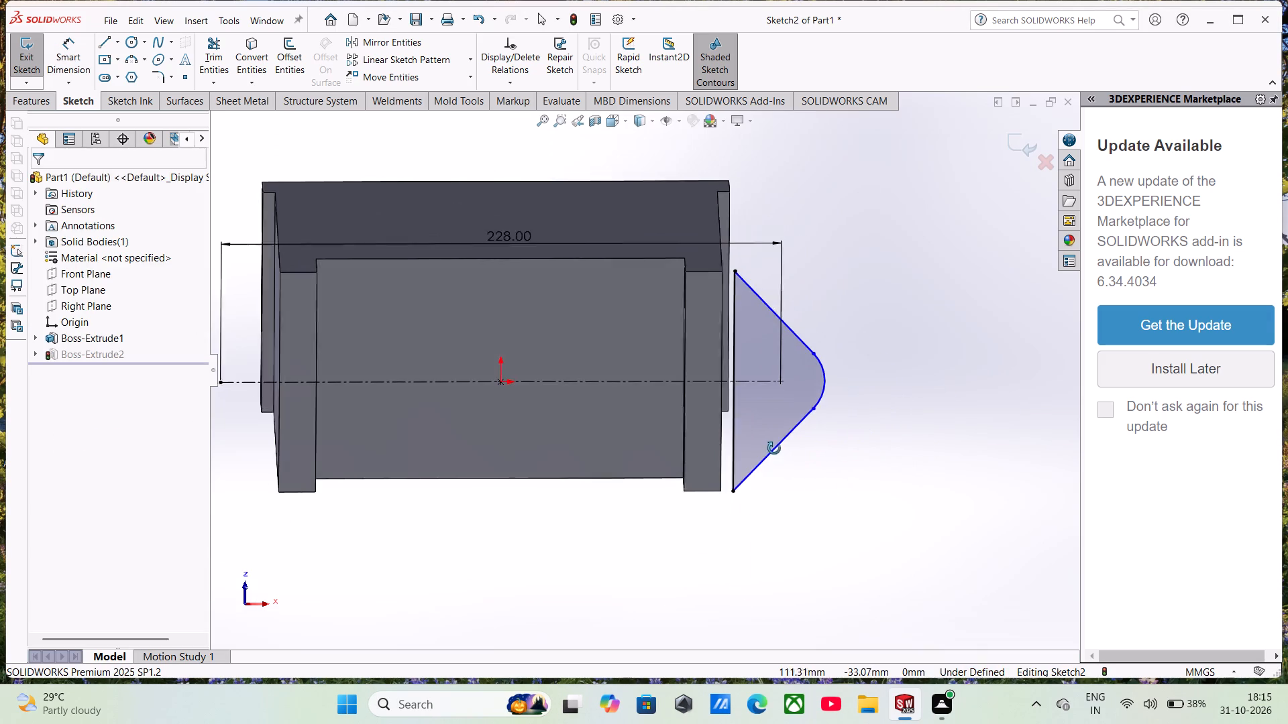
middle_drag(774, 448, 778, 474)
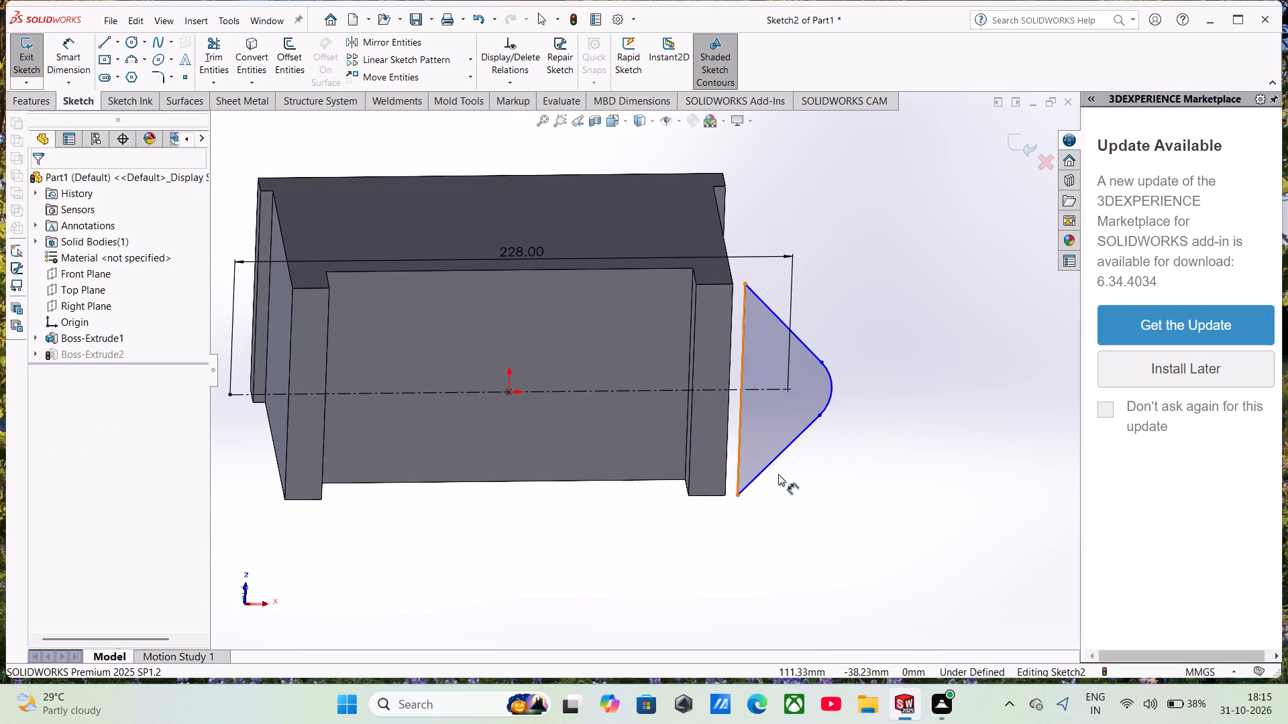
middle_drag(778, 474, 778, 473)
middle_drag(711, 322, 702, 361)
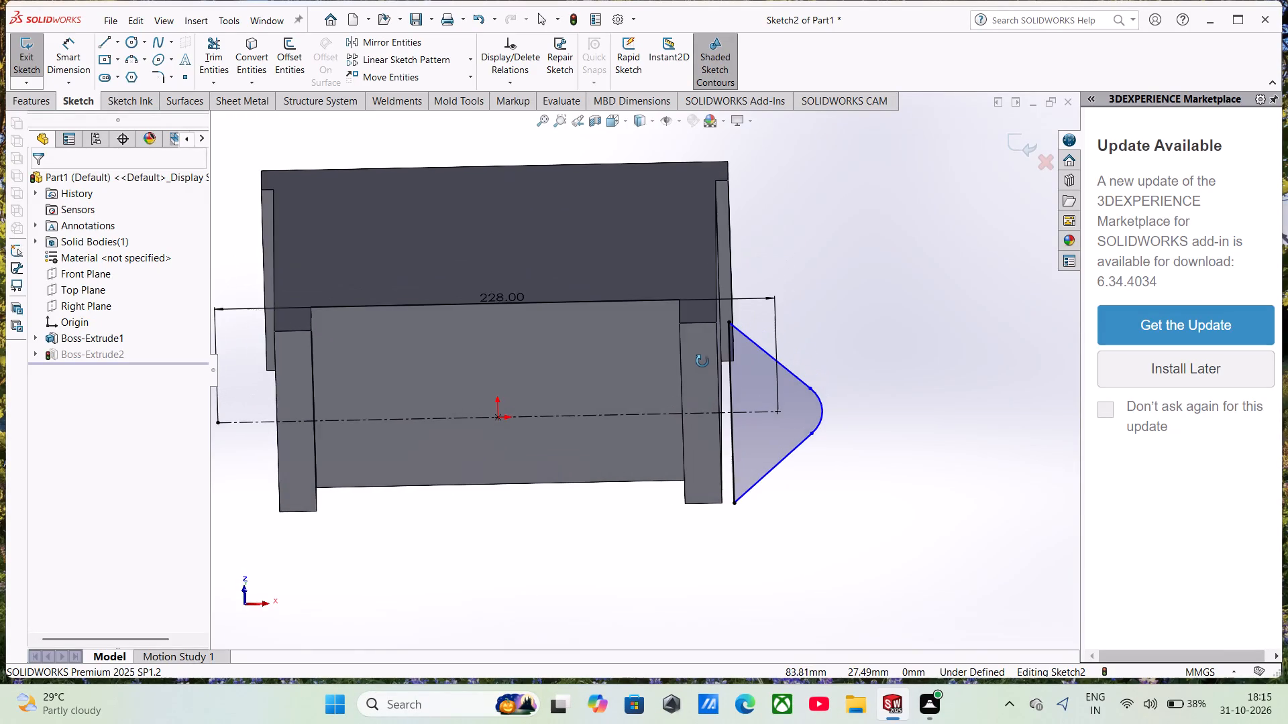
middle_drag(702, 361, 690, 451)
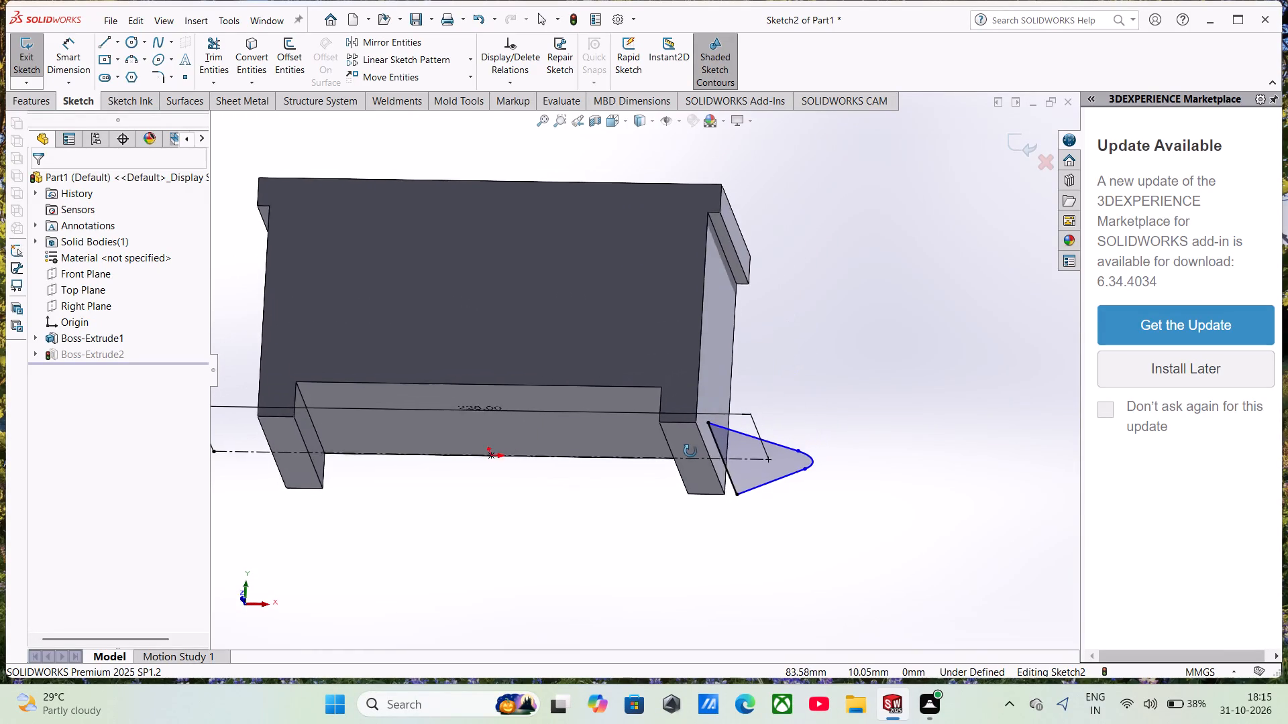
middle_drag(690, 451, 709, 449)
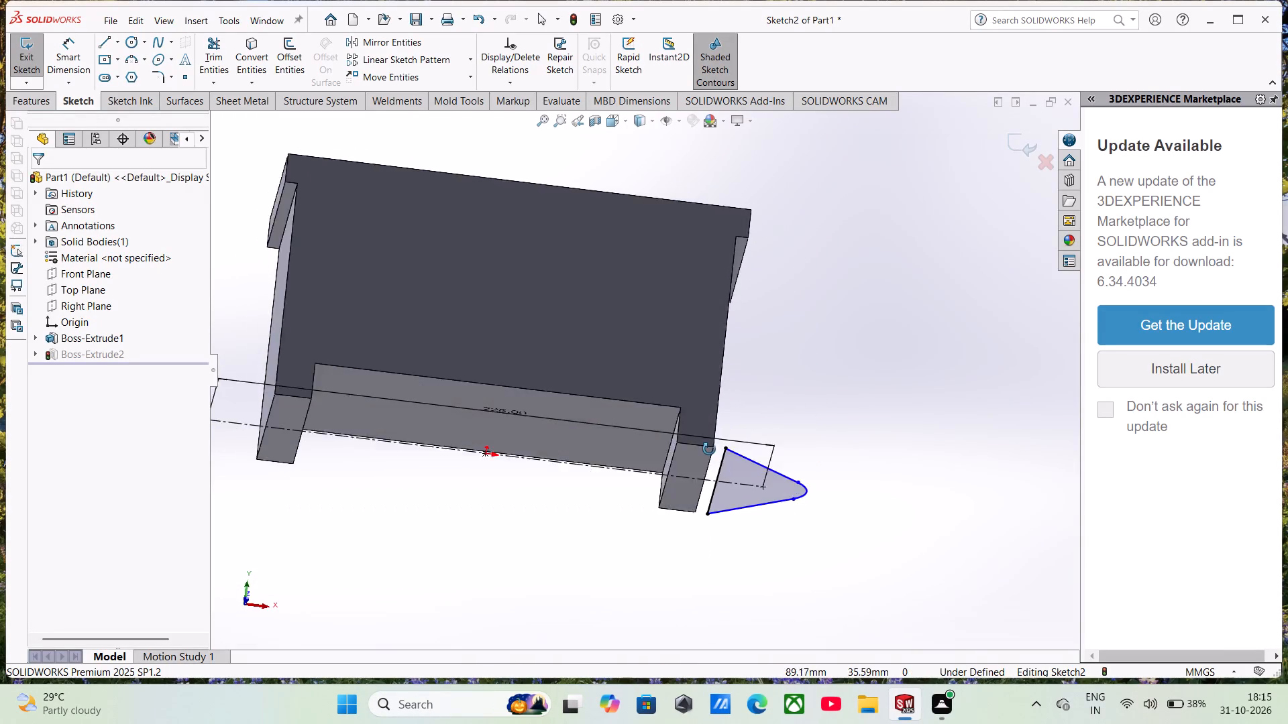
middle_drag(709, 449, 700, 358)
middle_drag(693, 416, 715, 342)
scroll(716, 361, down, 2)
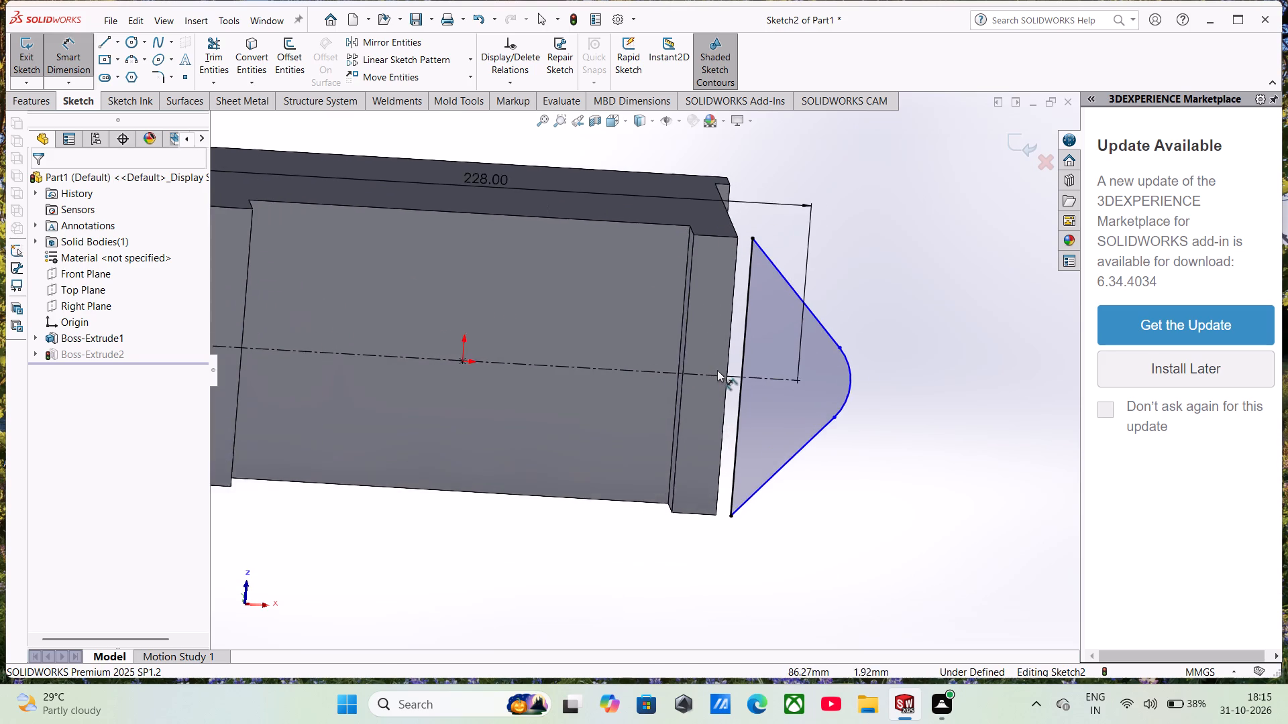
scroll(717, 370, down, 1)
middle_drag(735, 399, 735, 400)
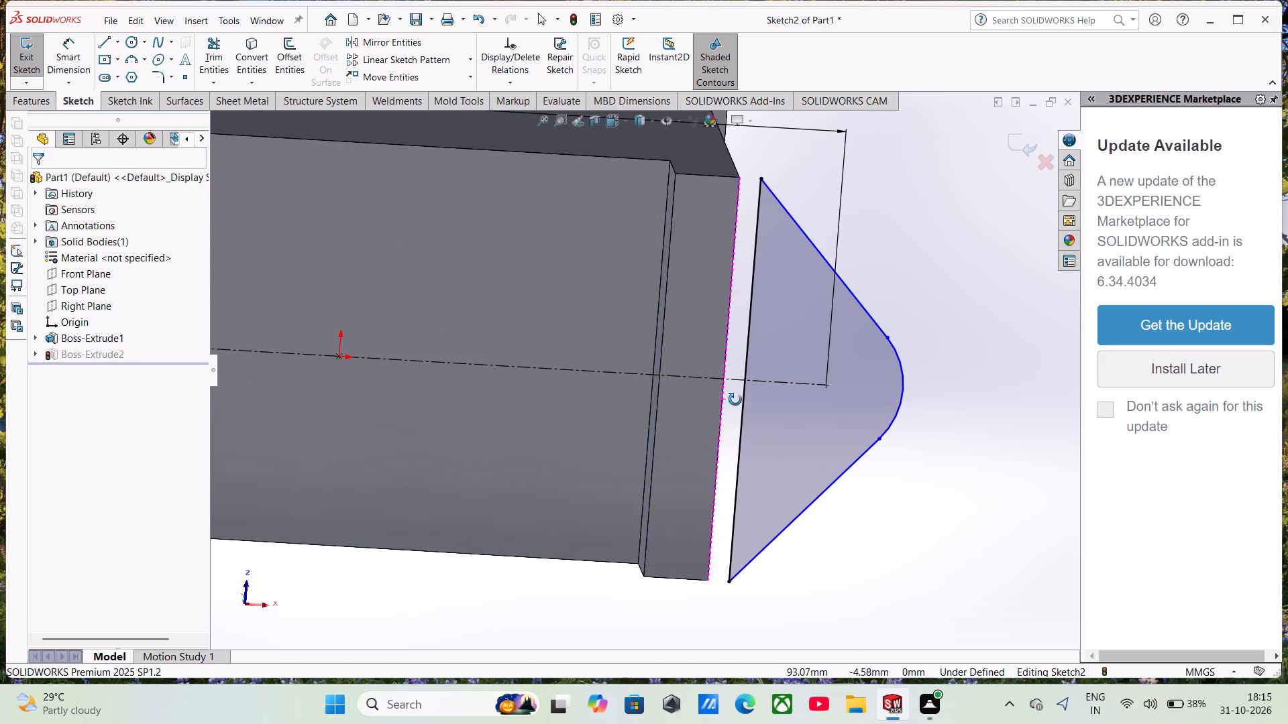
middle_drag(735, 400, 733, 367)
scroll(731, 371, up, 1)
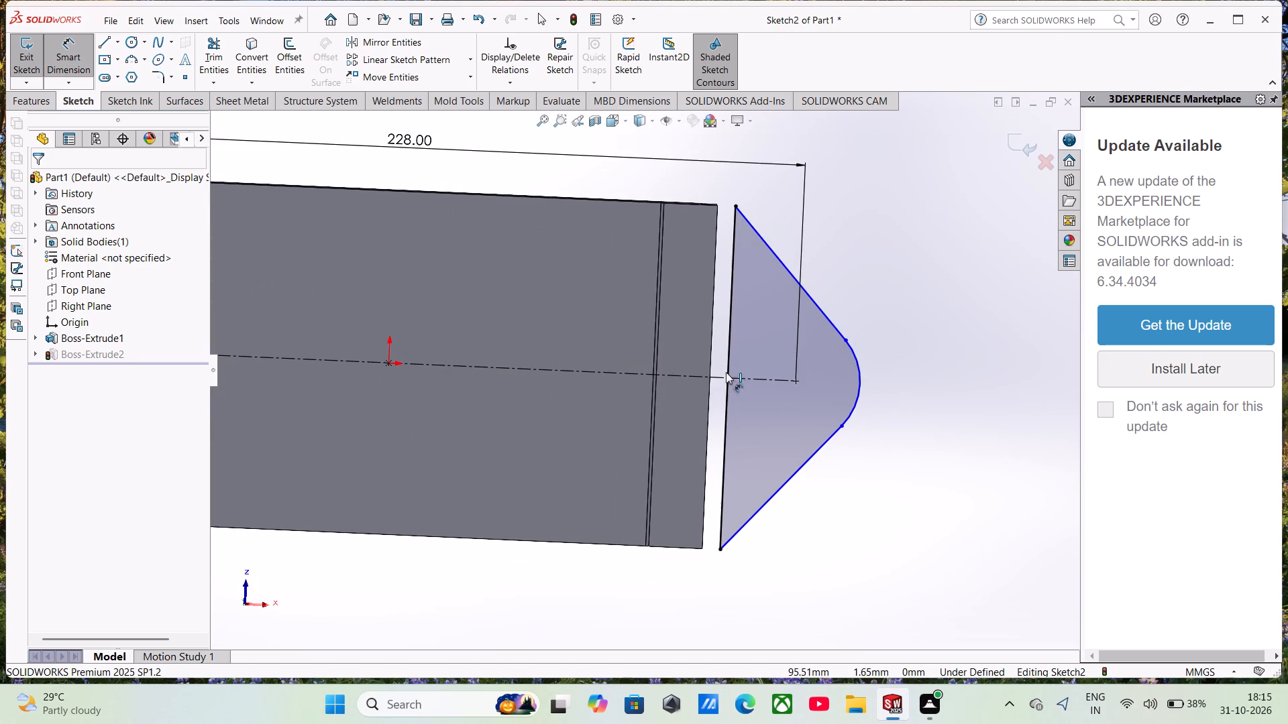
scroll(694, 373, down, 2)
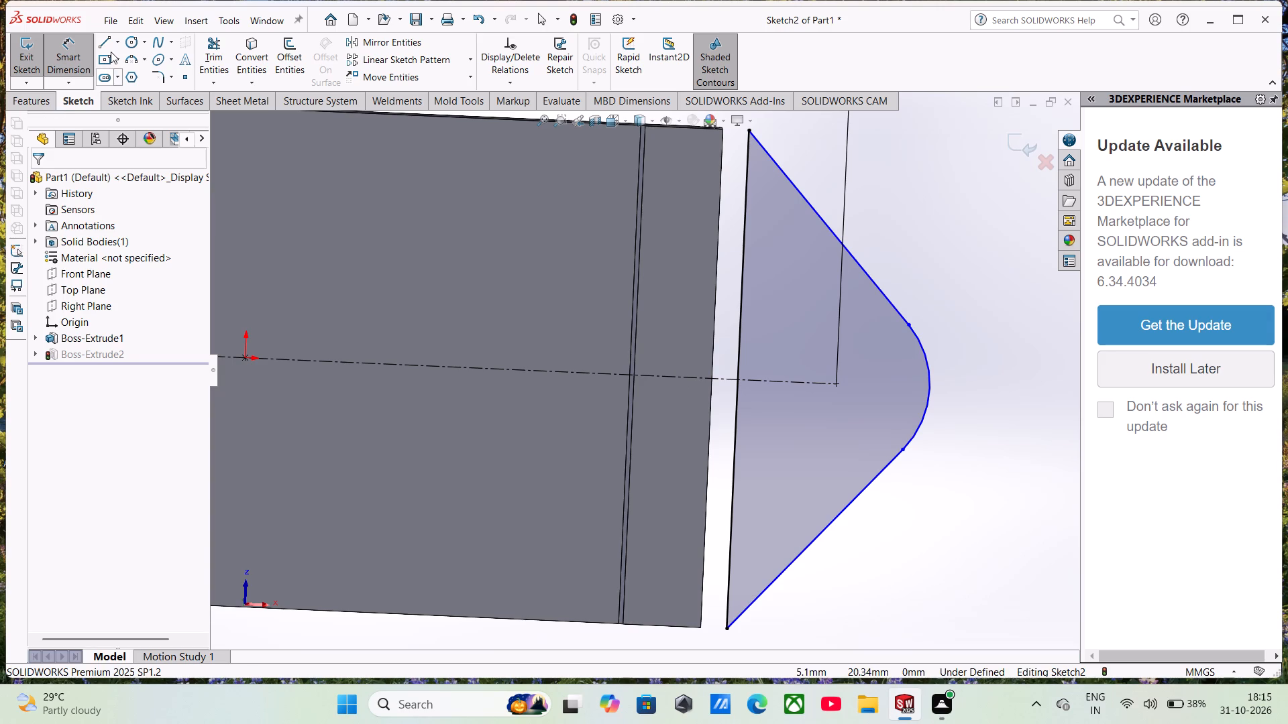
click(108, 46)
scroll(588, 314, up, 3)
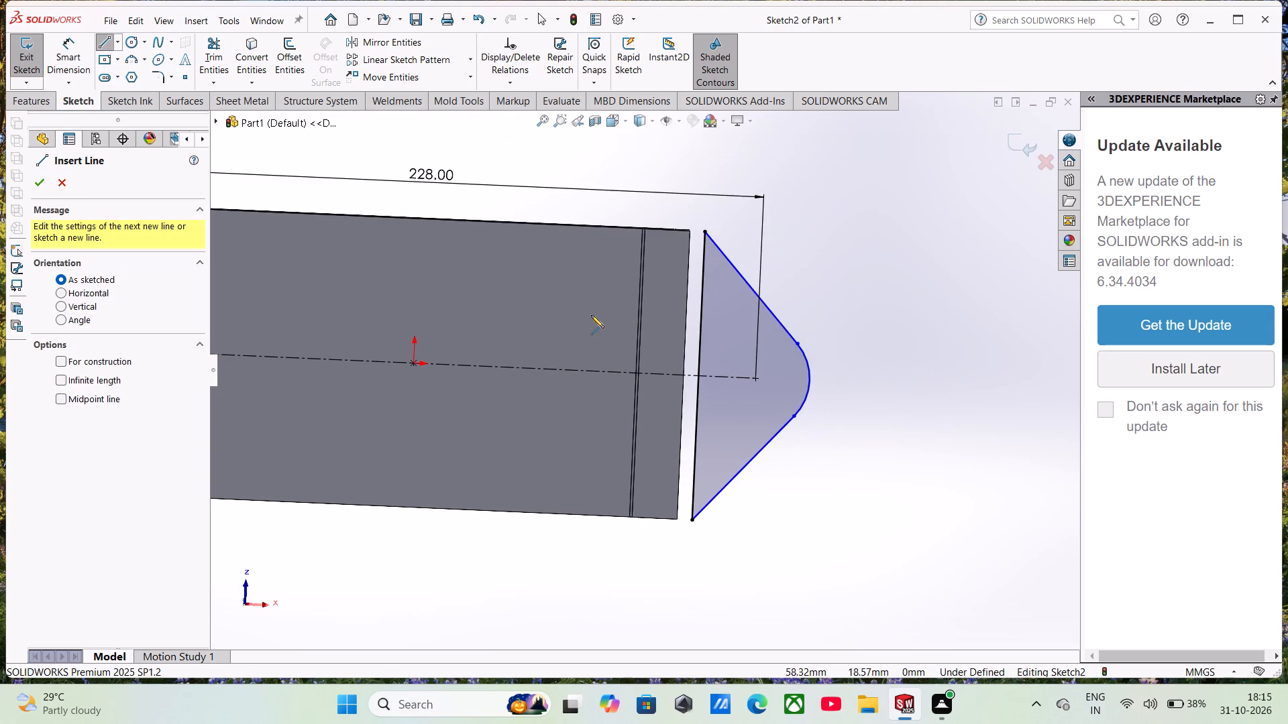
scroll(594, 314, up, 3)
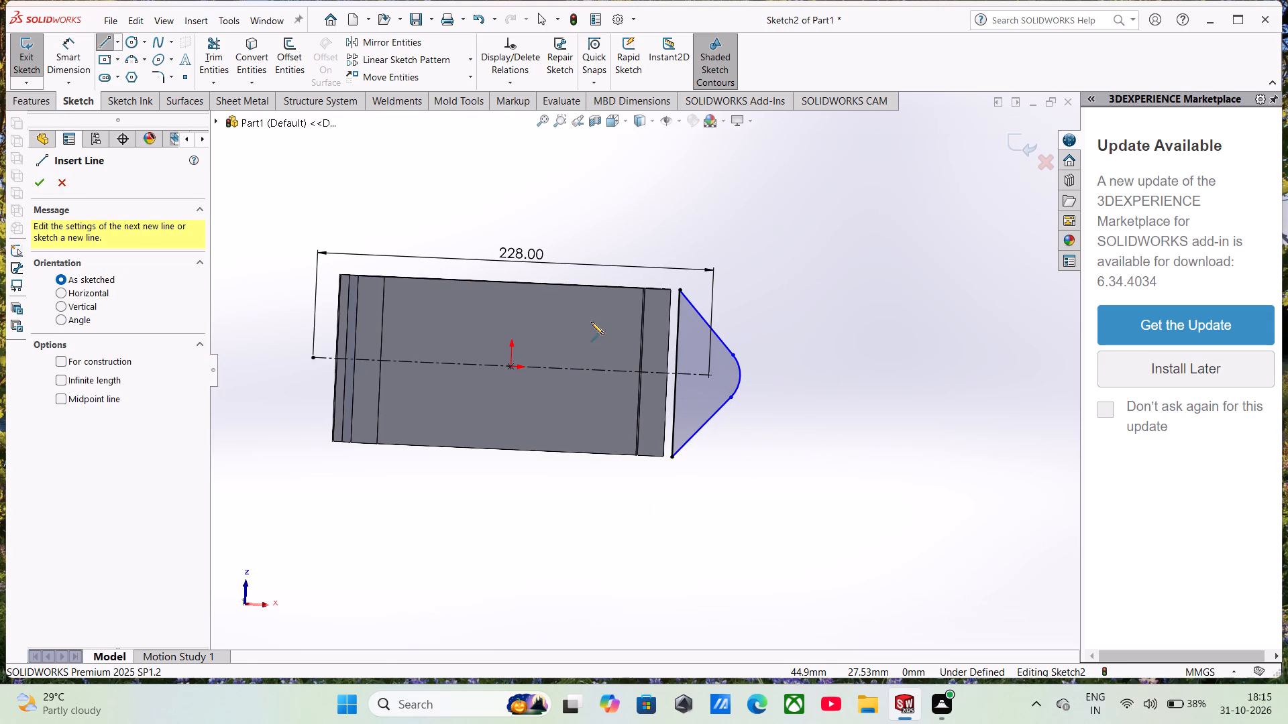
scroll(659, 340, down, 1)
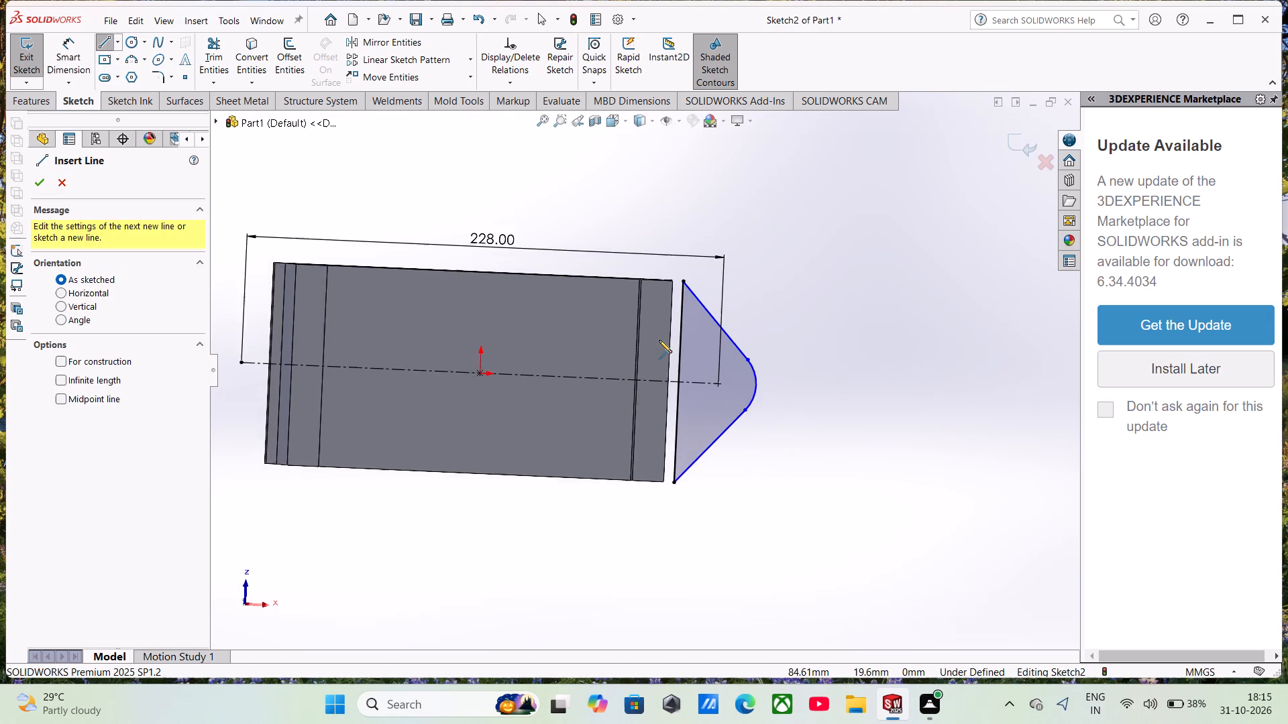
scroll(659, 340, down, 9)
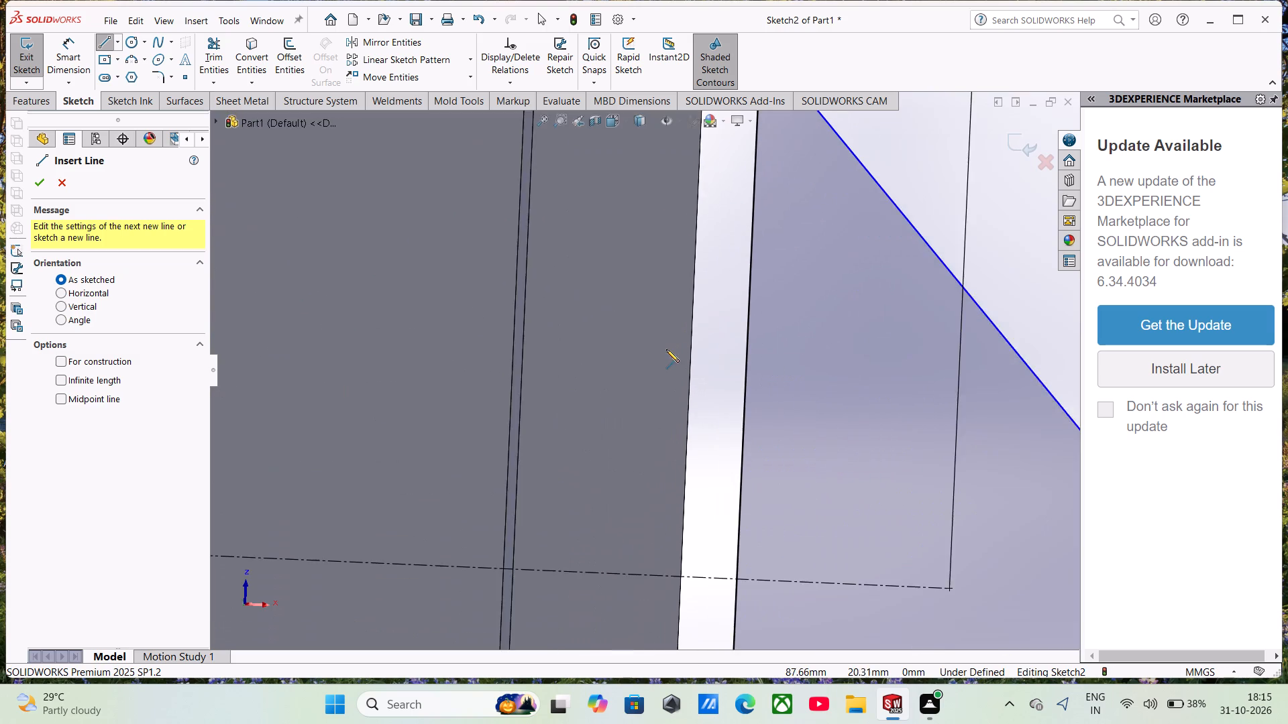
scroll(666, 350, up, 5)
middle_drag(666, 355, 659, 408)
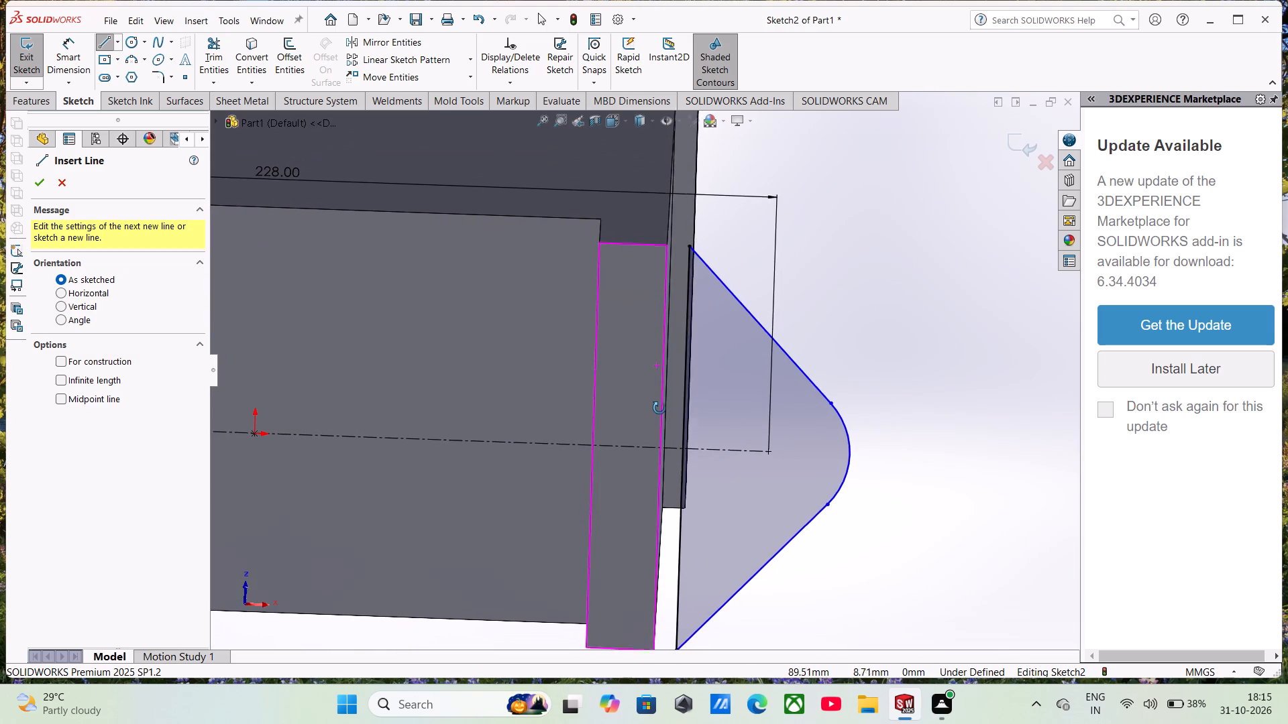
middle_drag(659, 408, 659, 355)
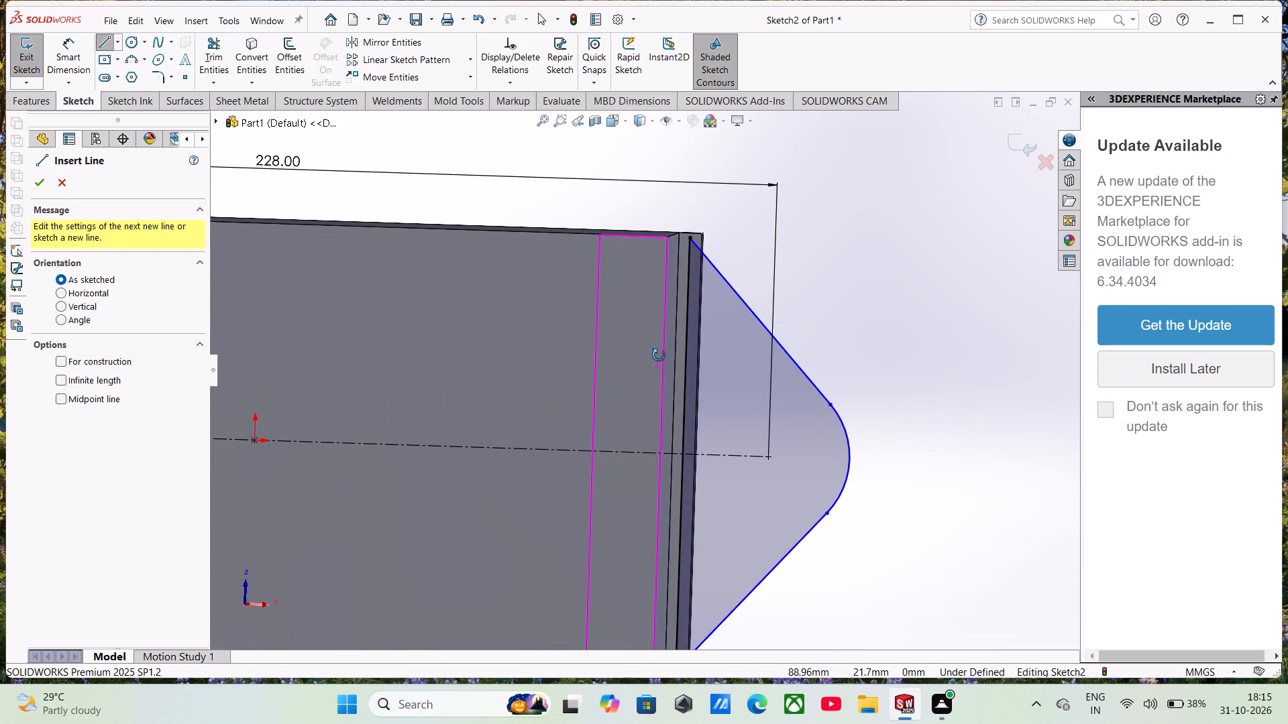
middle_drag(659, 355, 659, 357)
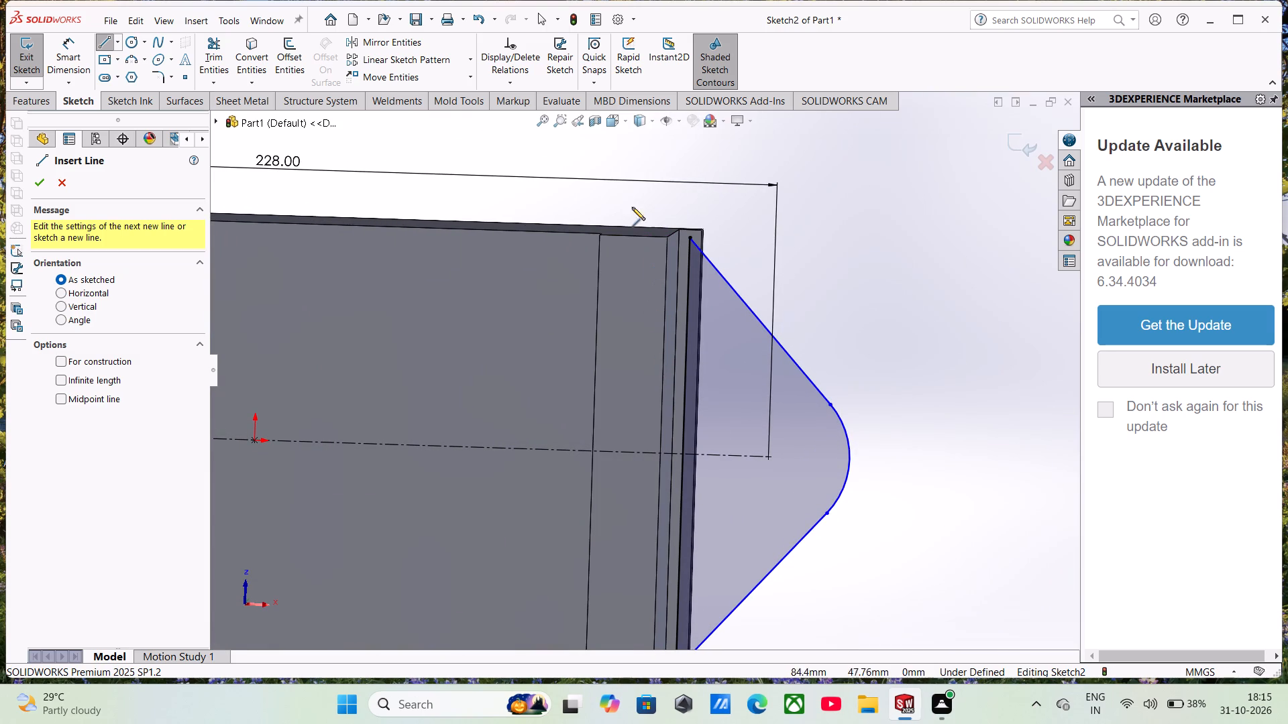
In the Bottom view, undo the lug's extrusion, closing line and circle trims, back to the full circle with its two slanted lines.
click(625, 126)
click(584, 418)
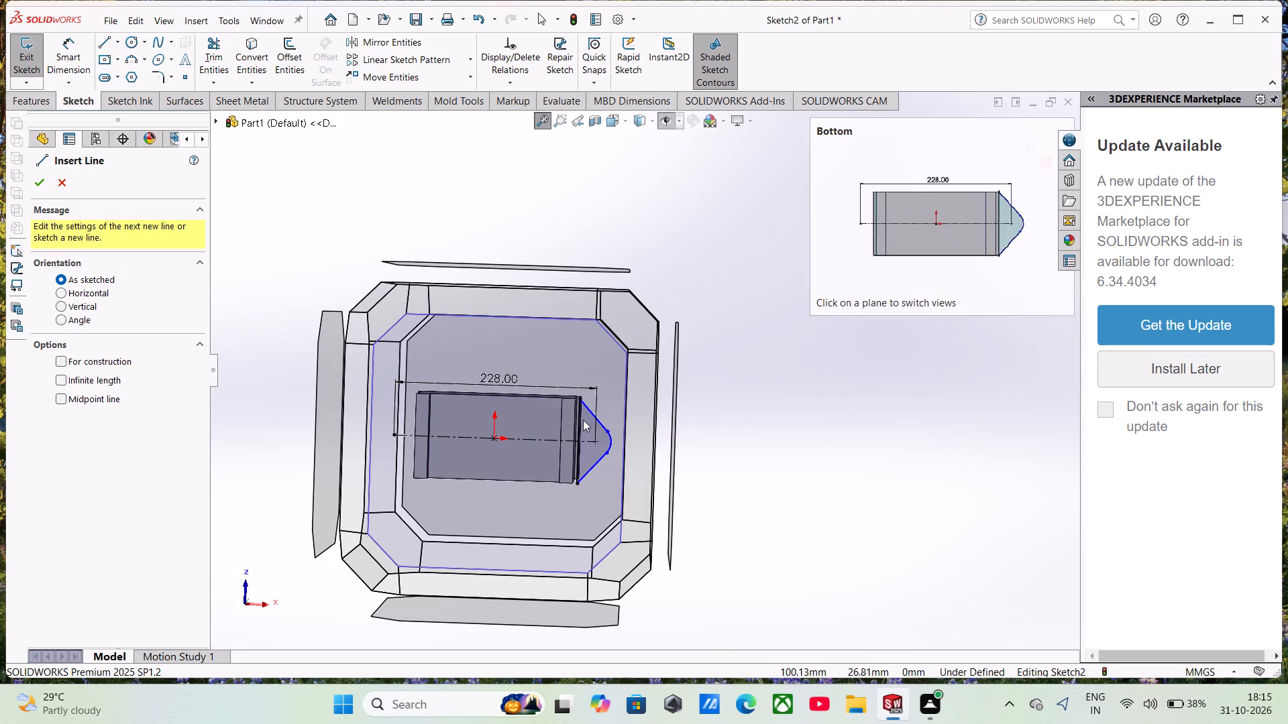
scroll(848, 339, down, 5)
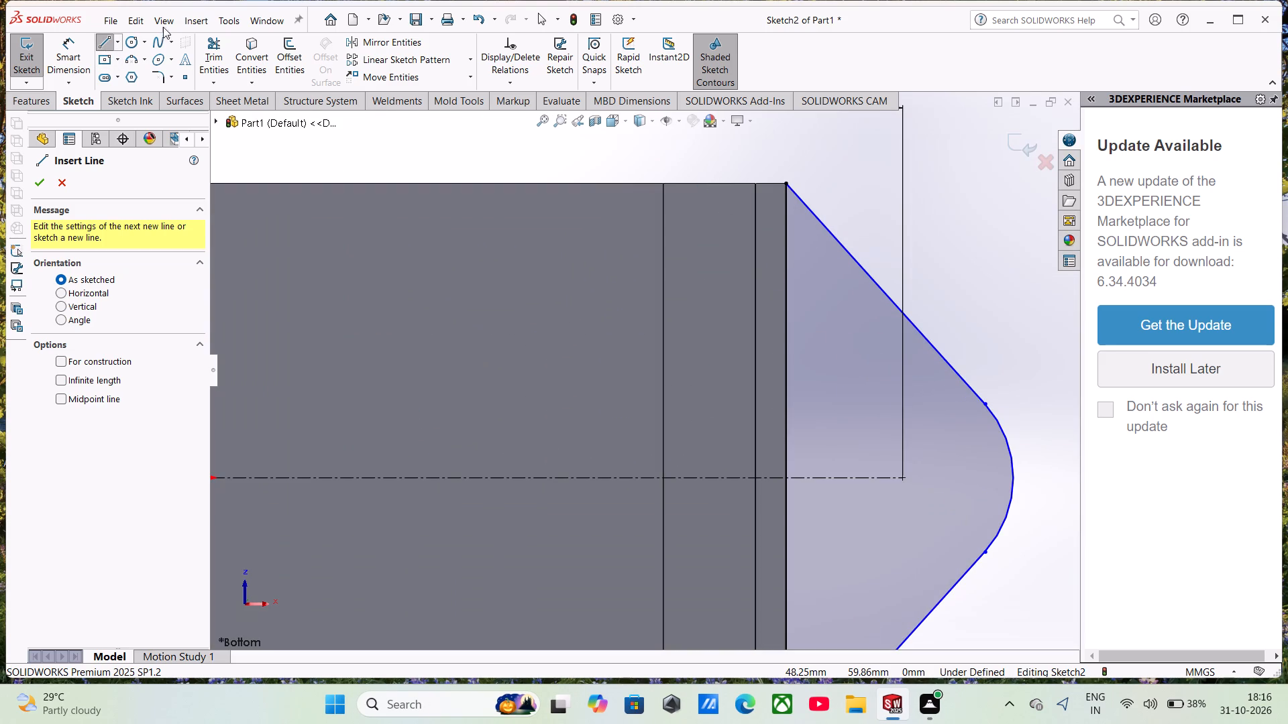
click(208, 57)
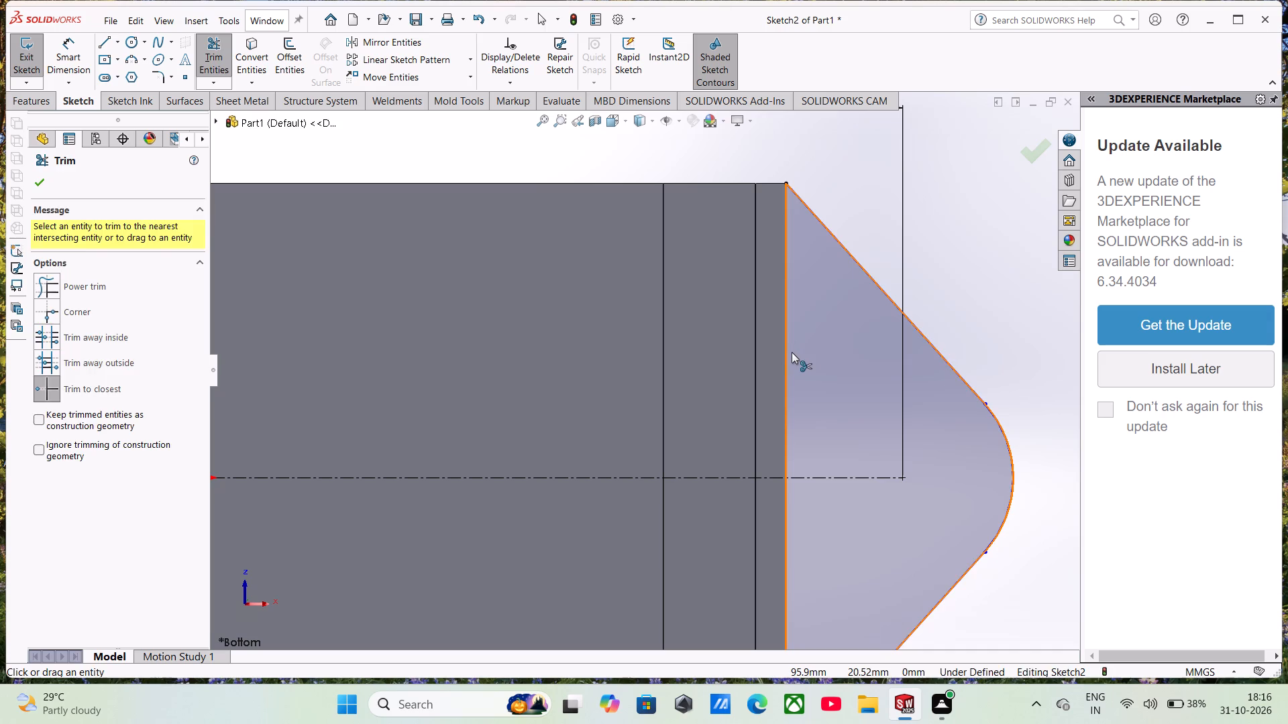
key(ctrl+z)
key(ctrl+z)
key(ctrl+z)
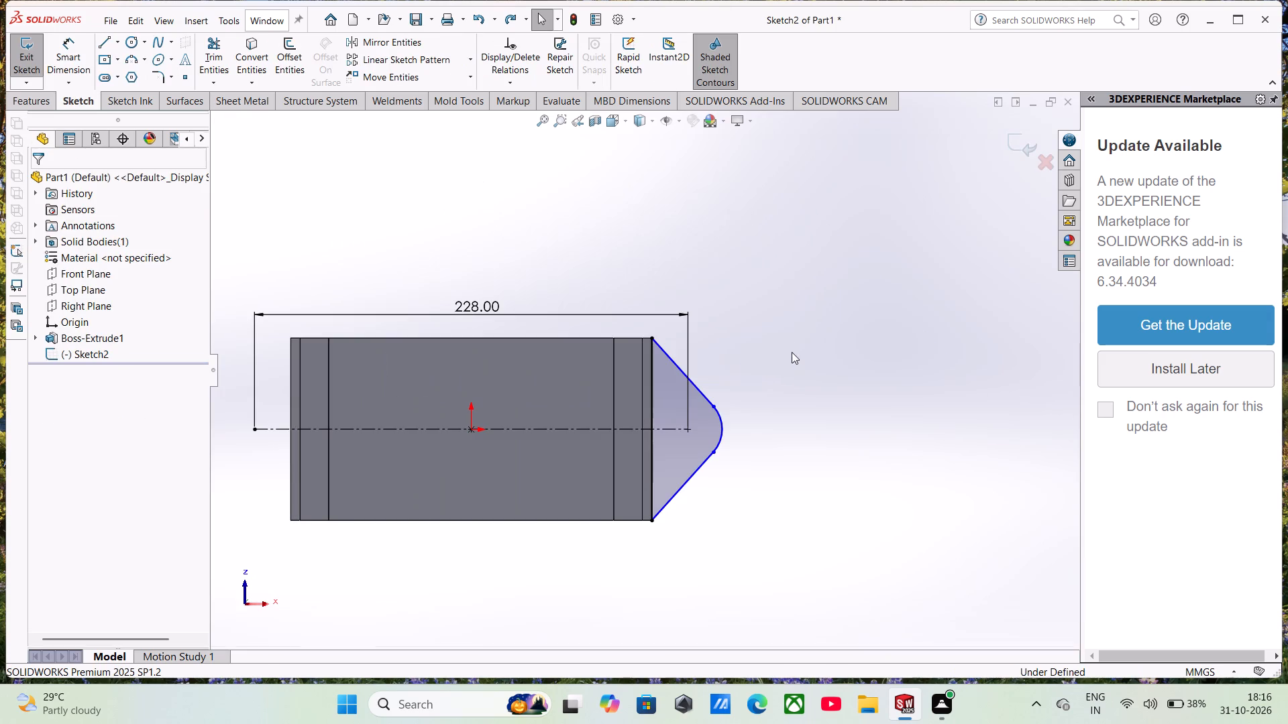
key(ctrl+z)
key(ctrl+z)
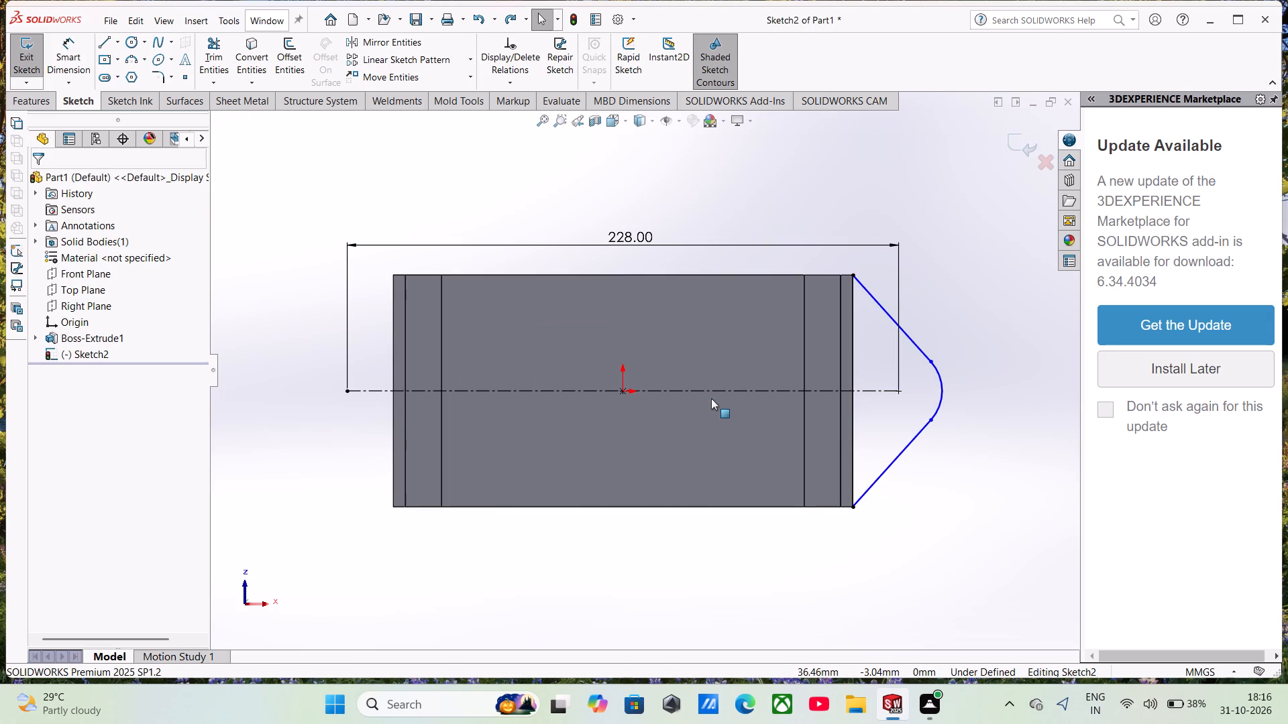
key(ctrl+z)
key(ctrl+z)
key(ctrl+z)
key(ctrl+z)
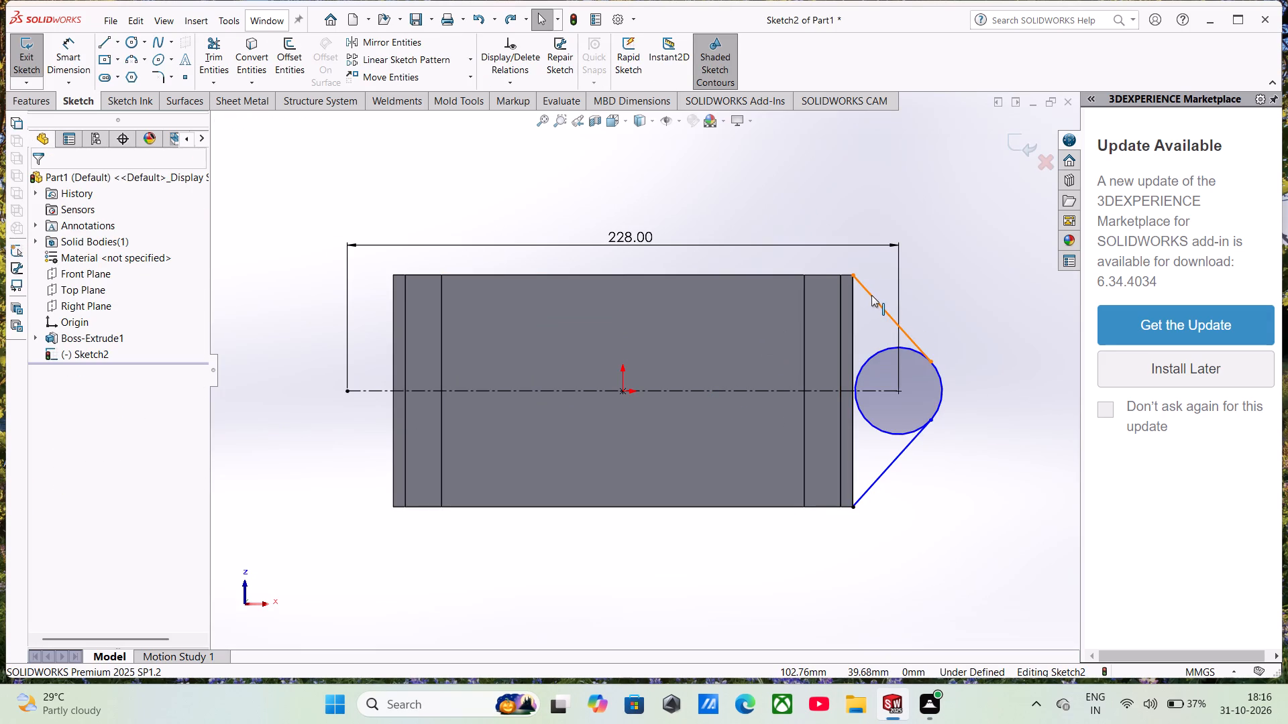
Trim away both slanted lines joining the block's outer corners to the lug circle.
click(217, 27)
click(205, 50)
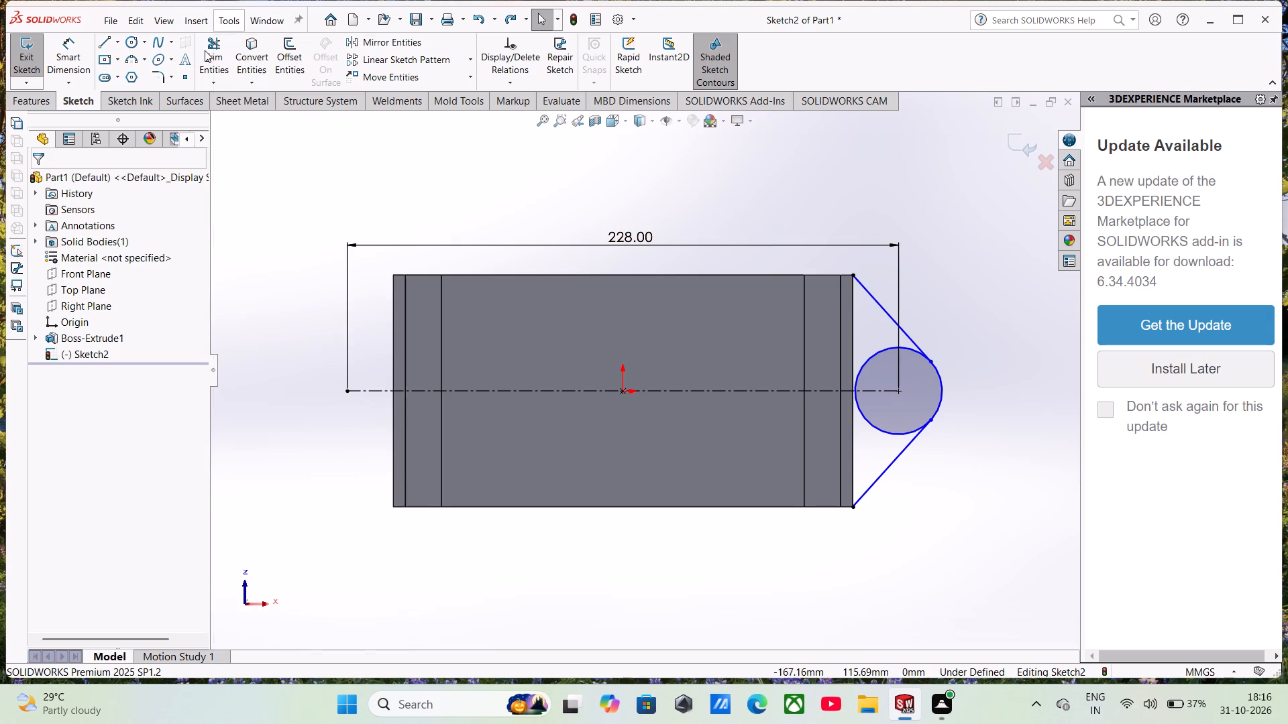
click(892, 320)
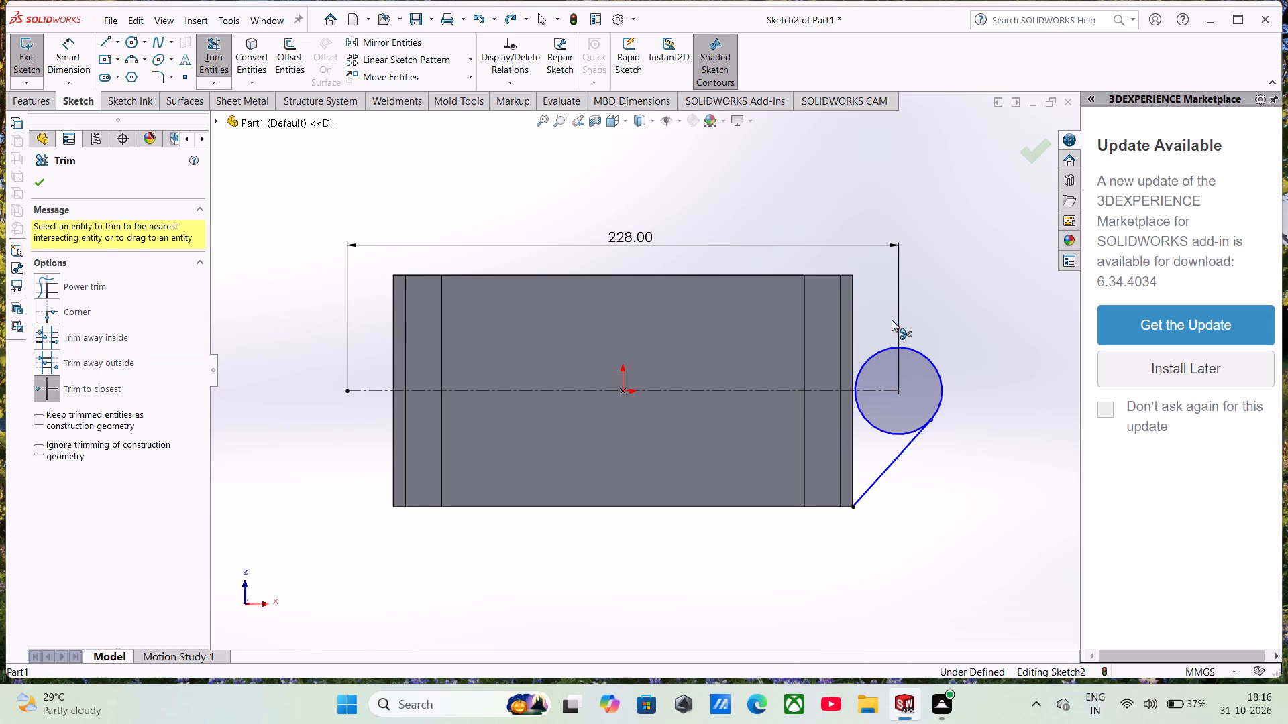
click(899, 455)
Sketch two slanted lines from the ends of the base's right side edge, just inside the block's outer edge, to the circle's outer side.
scroll(885, 472, down, 1)
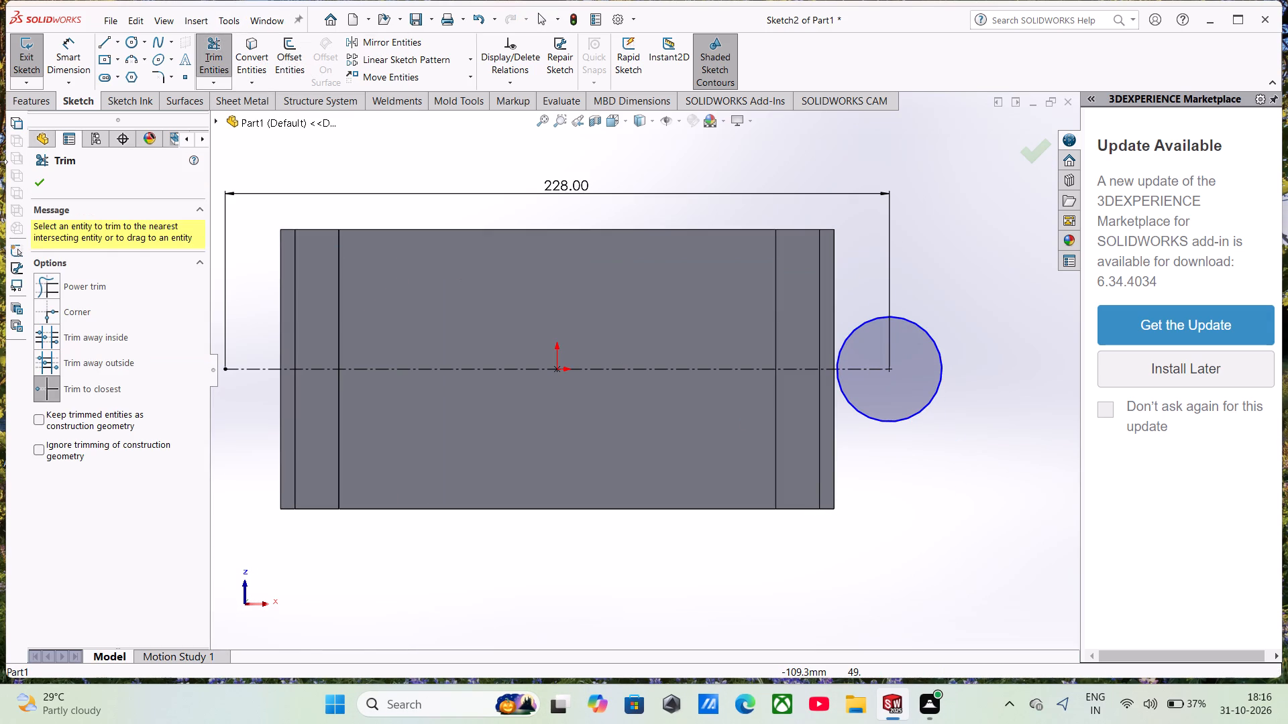
click(106, 39)
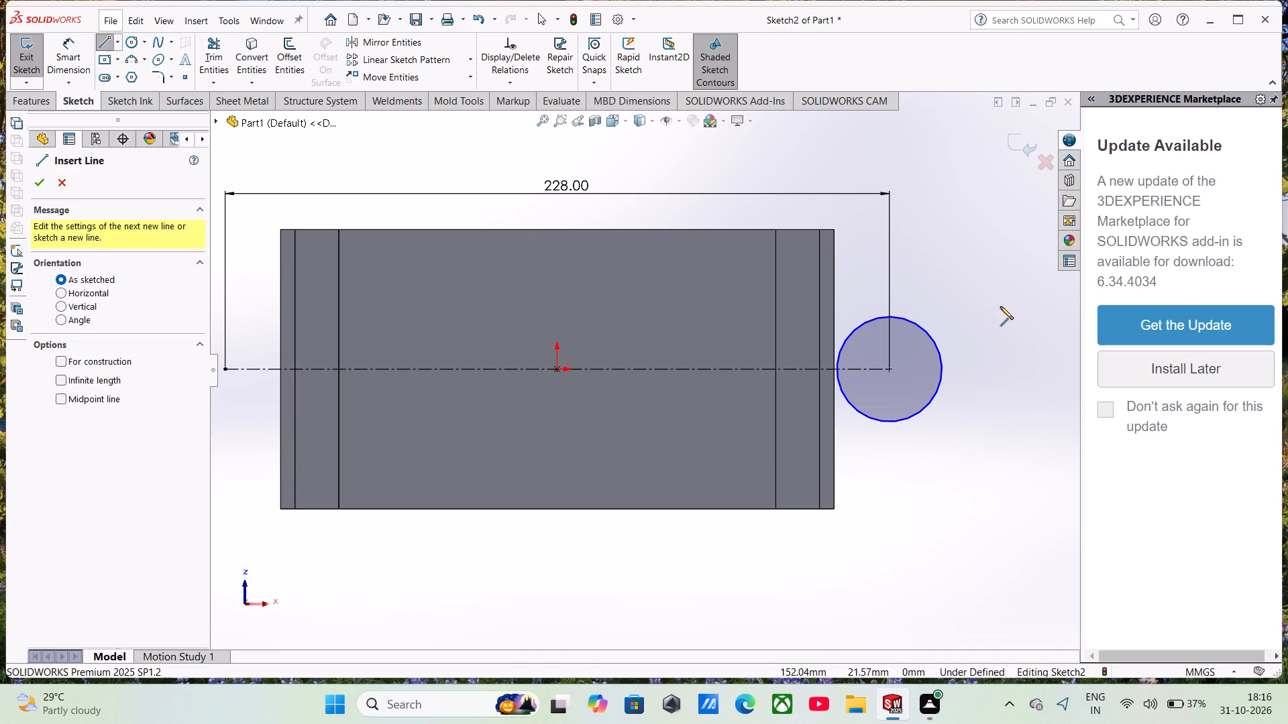
click(818, 230)
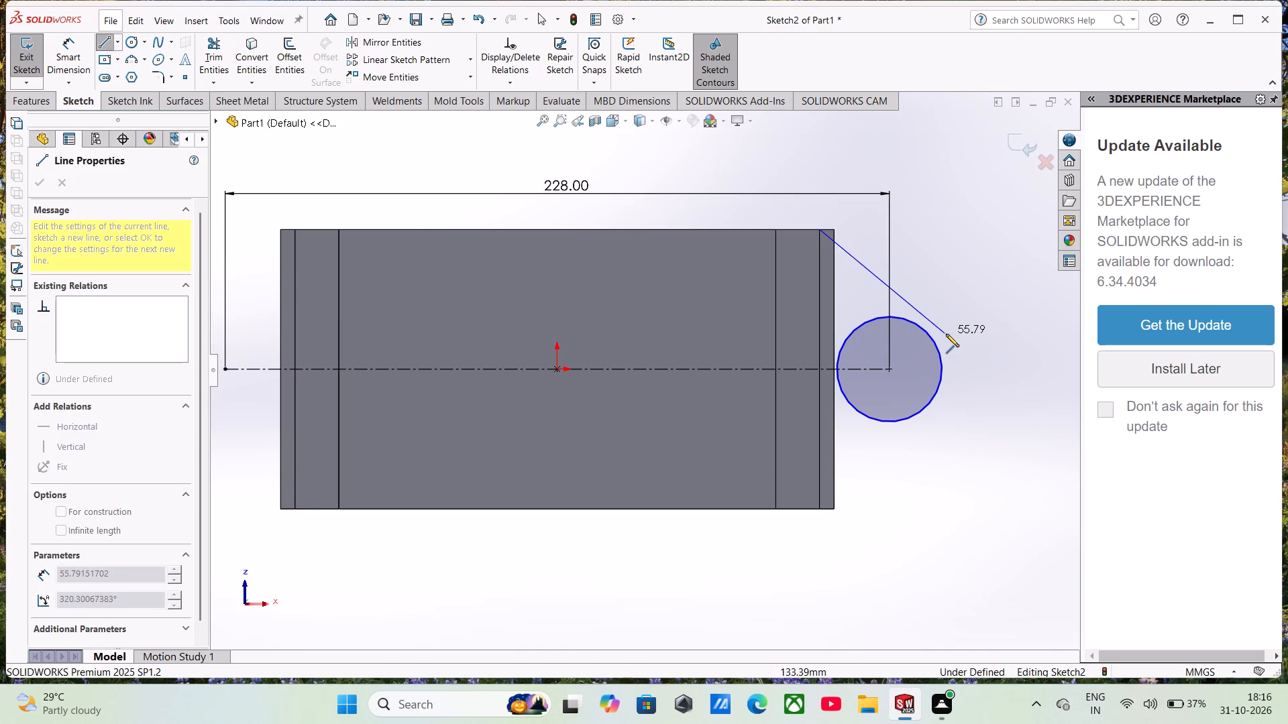
click(925, 331)
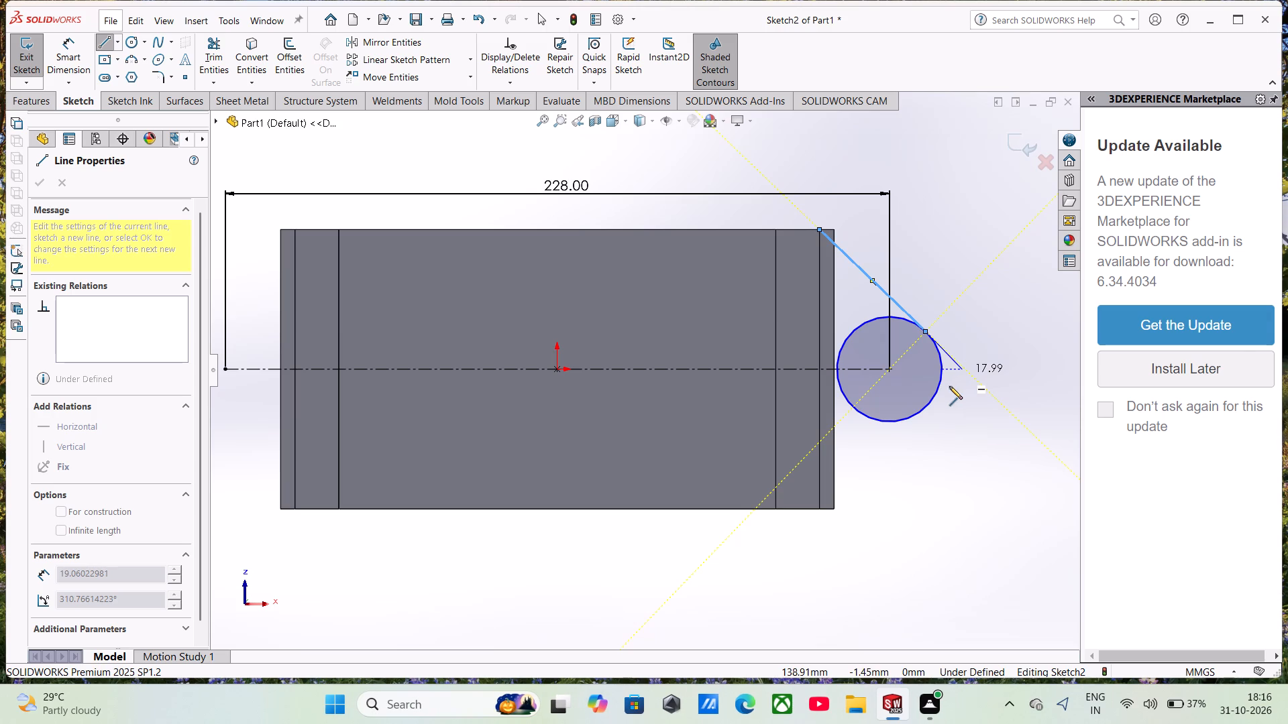
key(Escape)
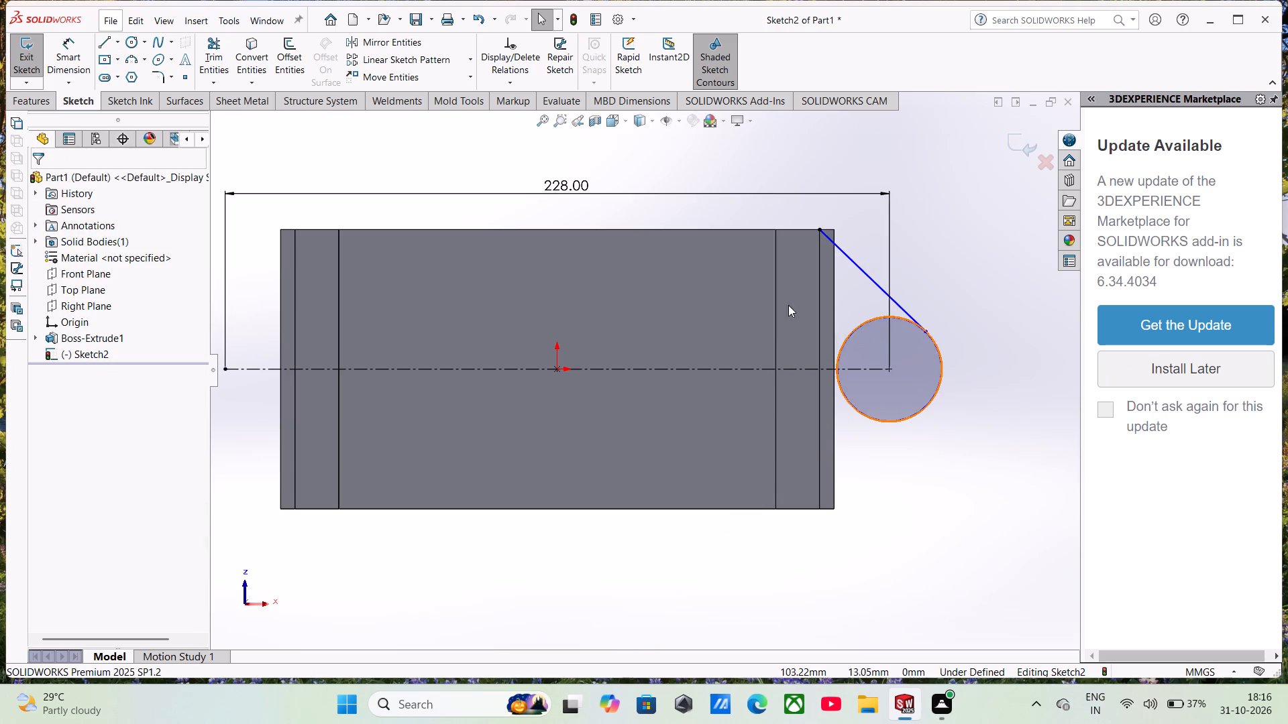
click(103, 38)
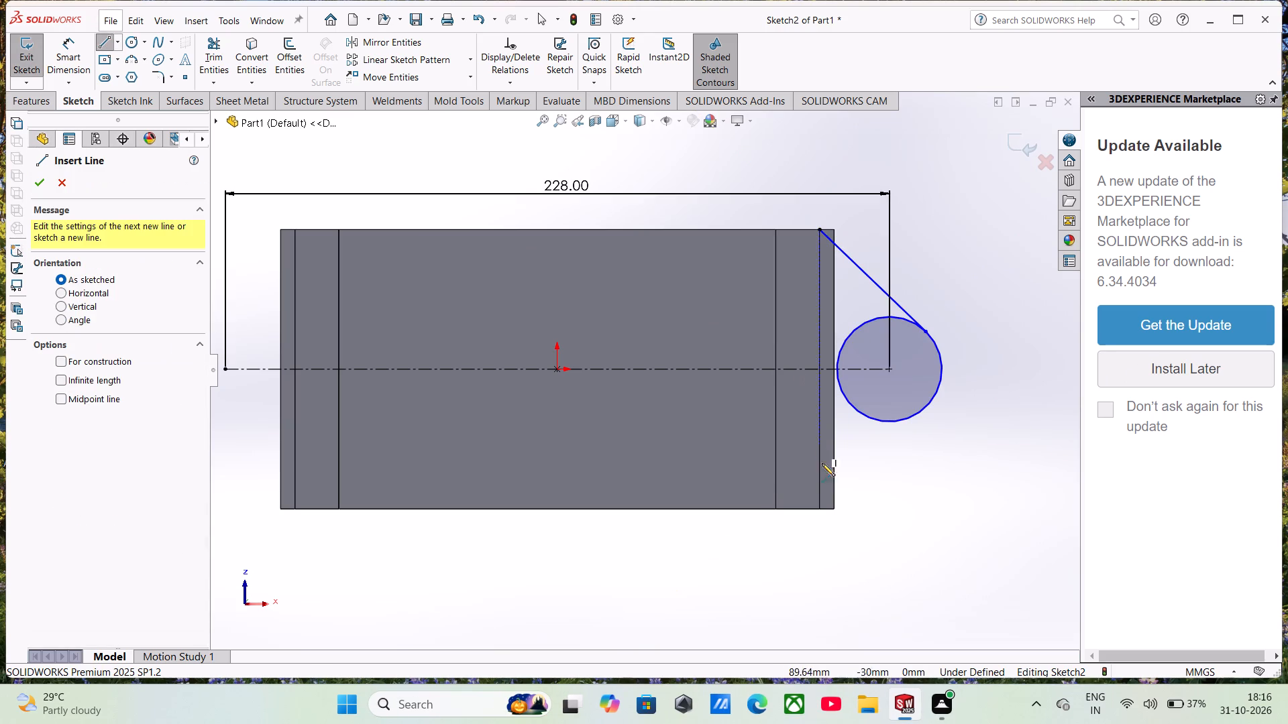
click(819, 507)
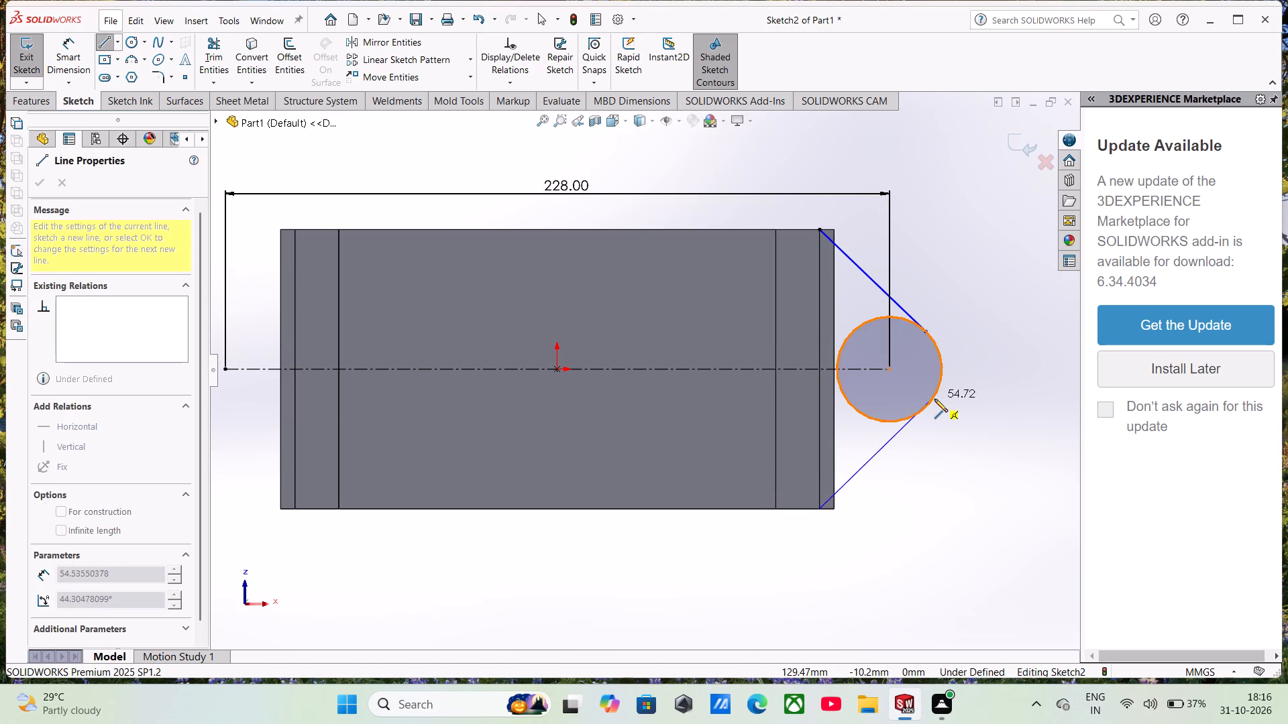
click(934, 400)
Trim the circle's inner portion and the lower slanted line's overrun, leaving one outer arc between the two slanted lines.
scroll(936, 400, down, 1)
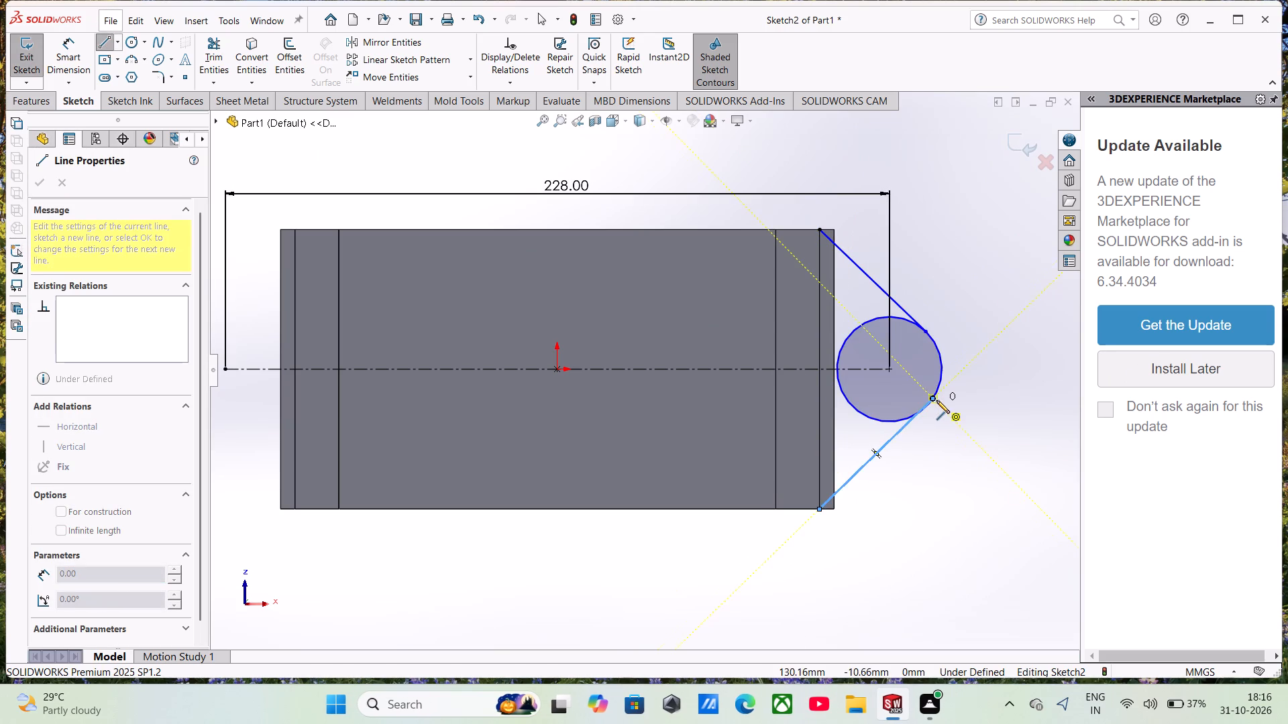
scroll(936, 400, down, 2)
click(209, 62)
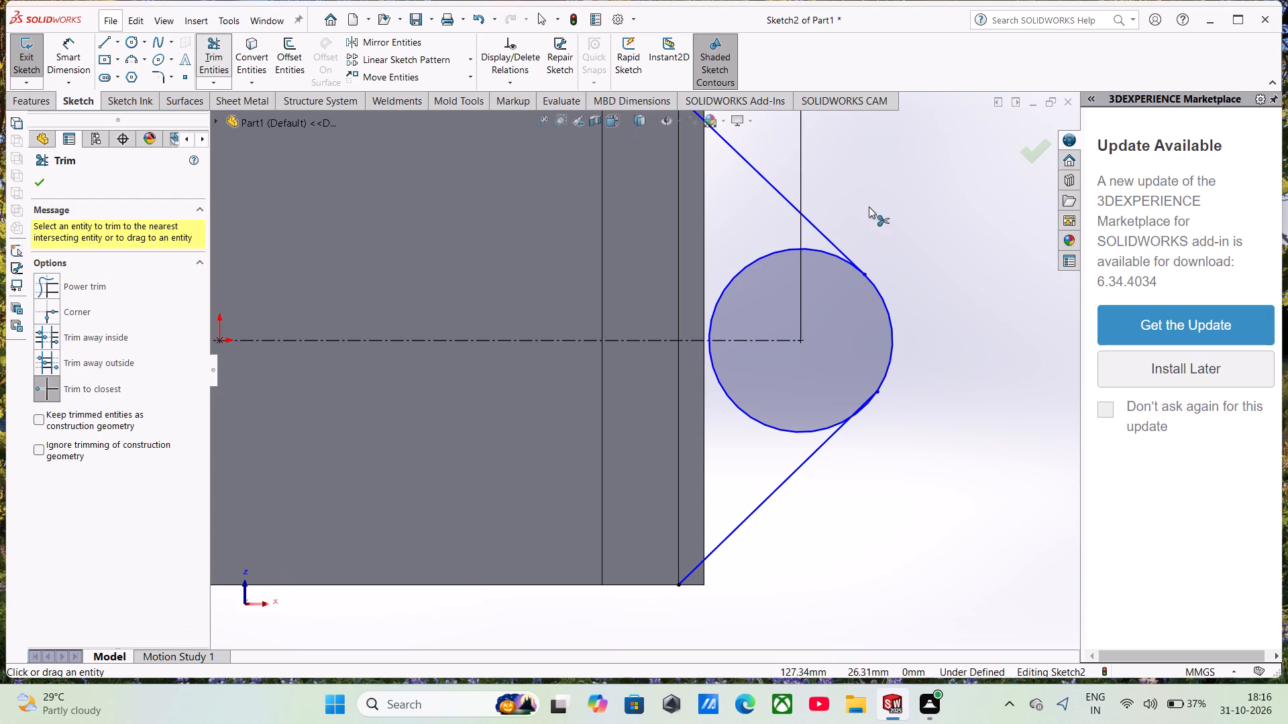
click(827, 255)
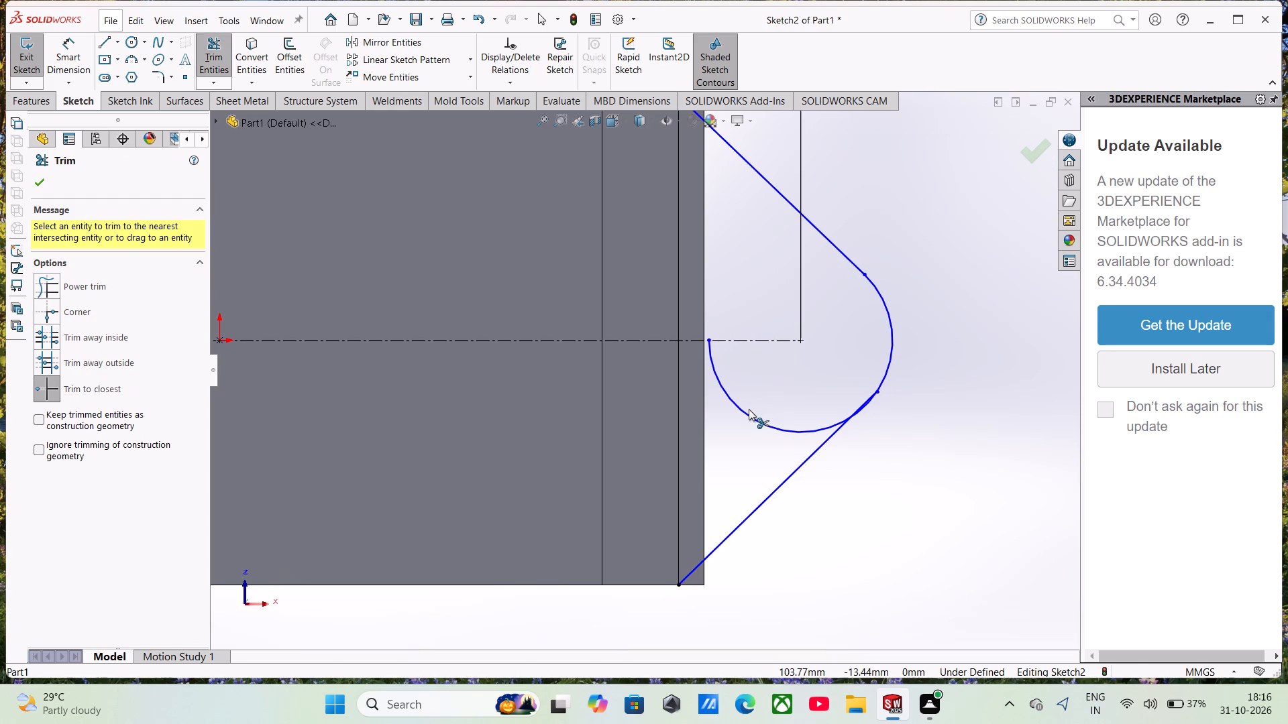
double_click(749, 417)
scroll(843, 408, down, 4)
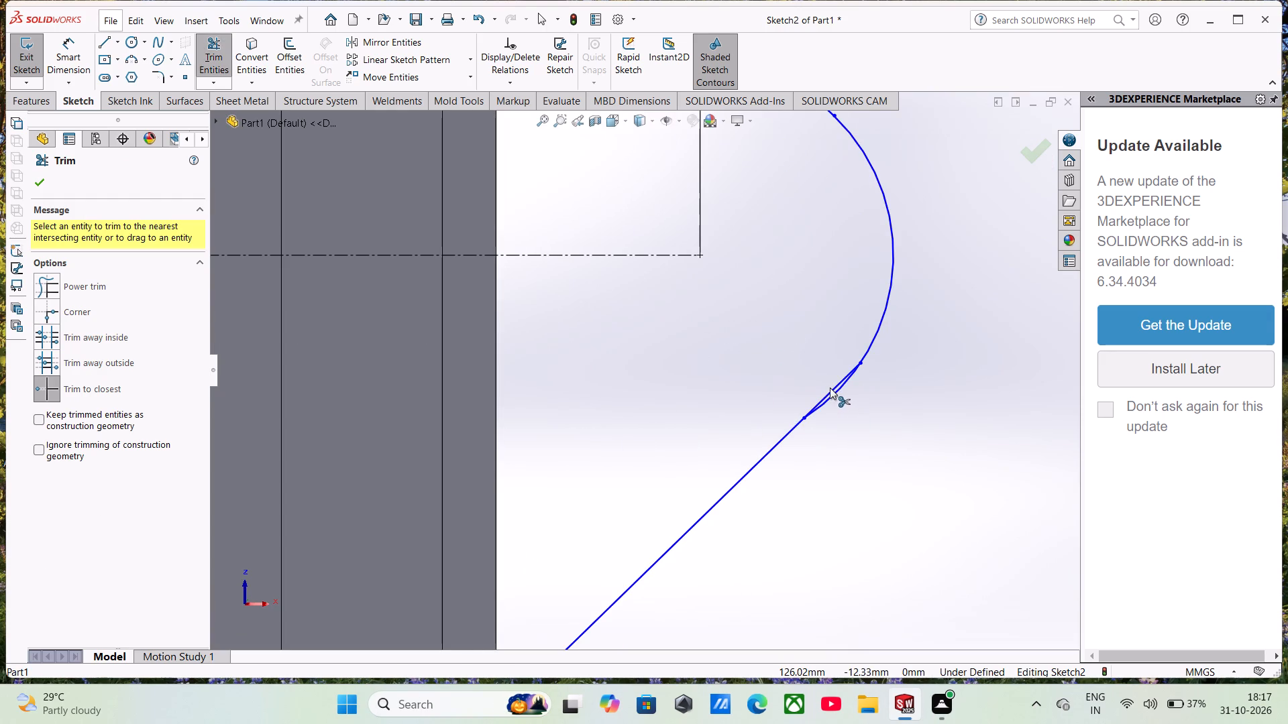
click(831, 391)
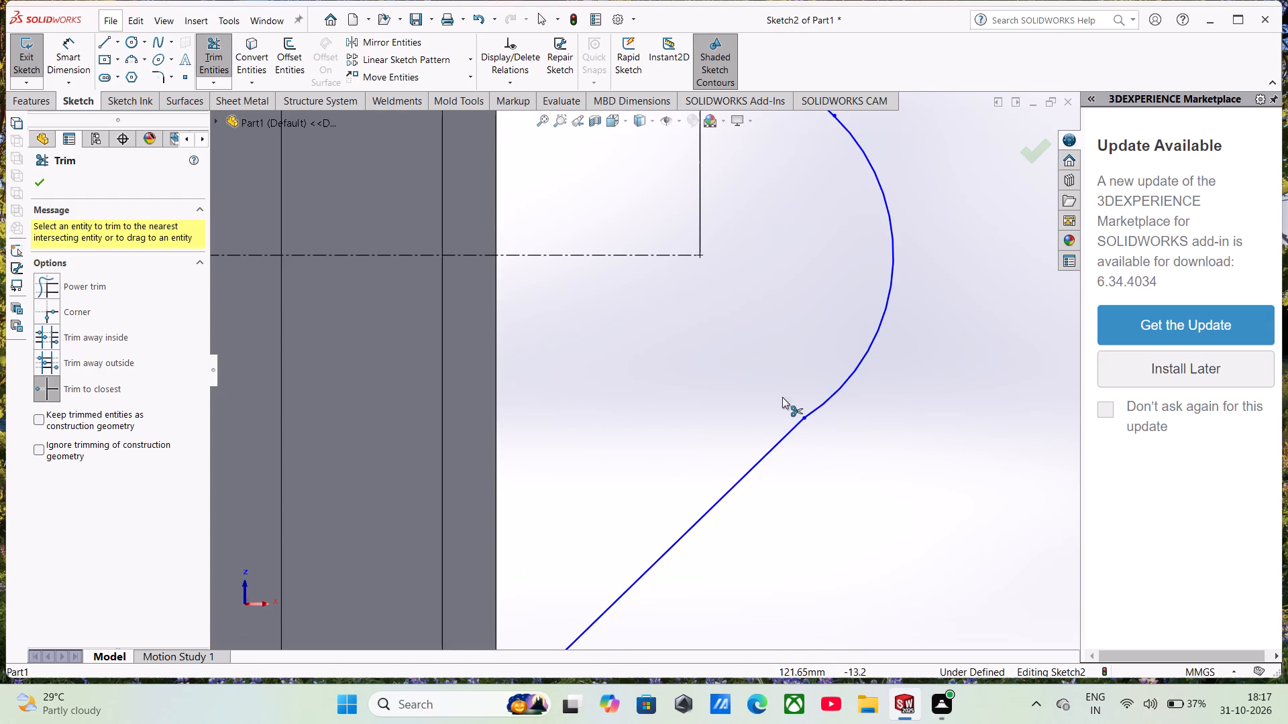
scroll(782, 397, up, 4)
click(42, 174)
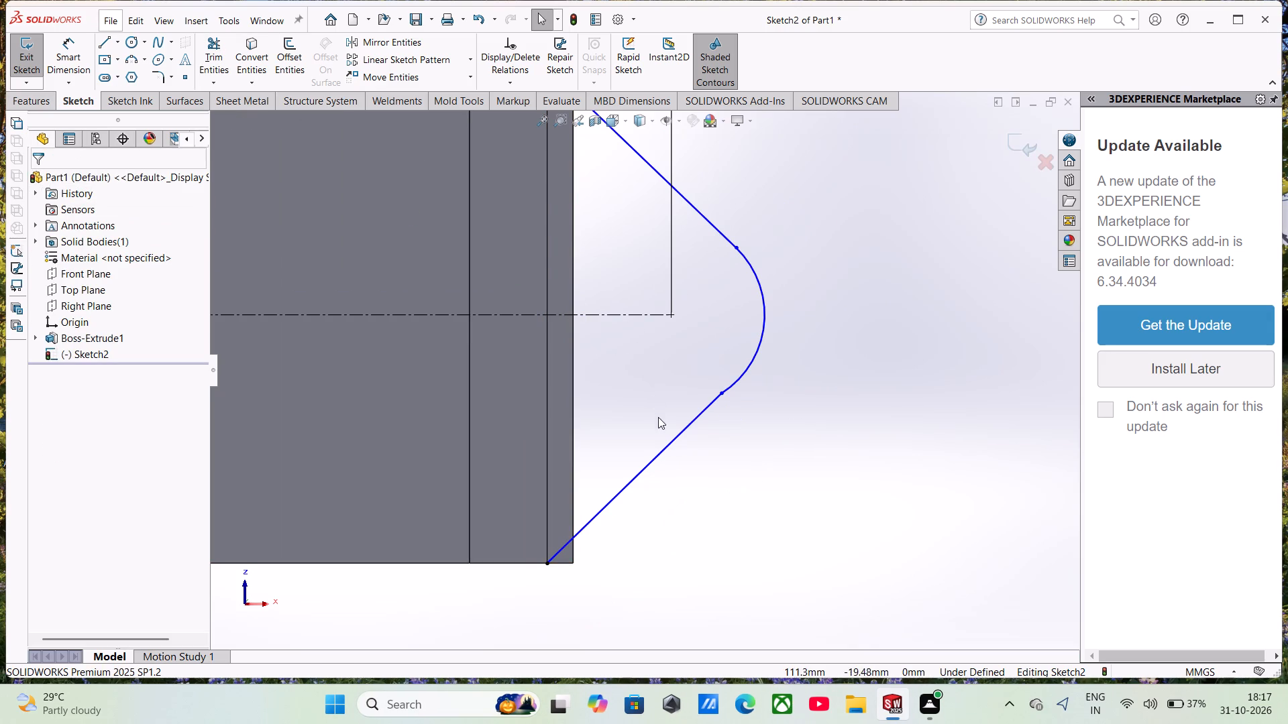
Make the lower slanted line tangent to the lug arc, and check the upper line's relation to the arc.
ctrl+click(685, 429)
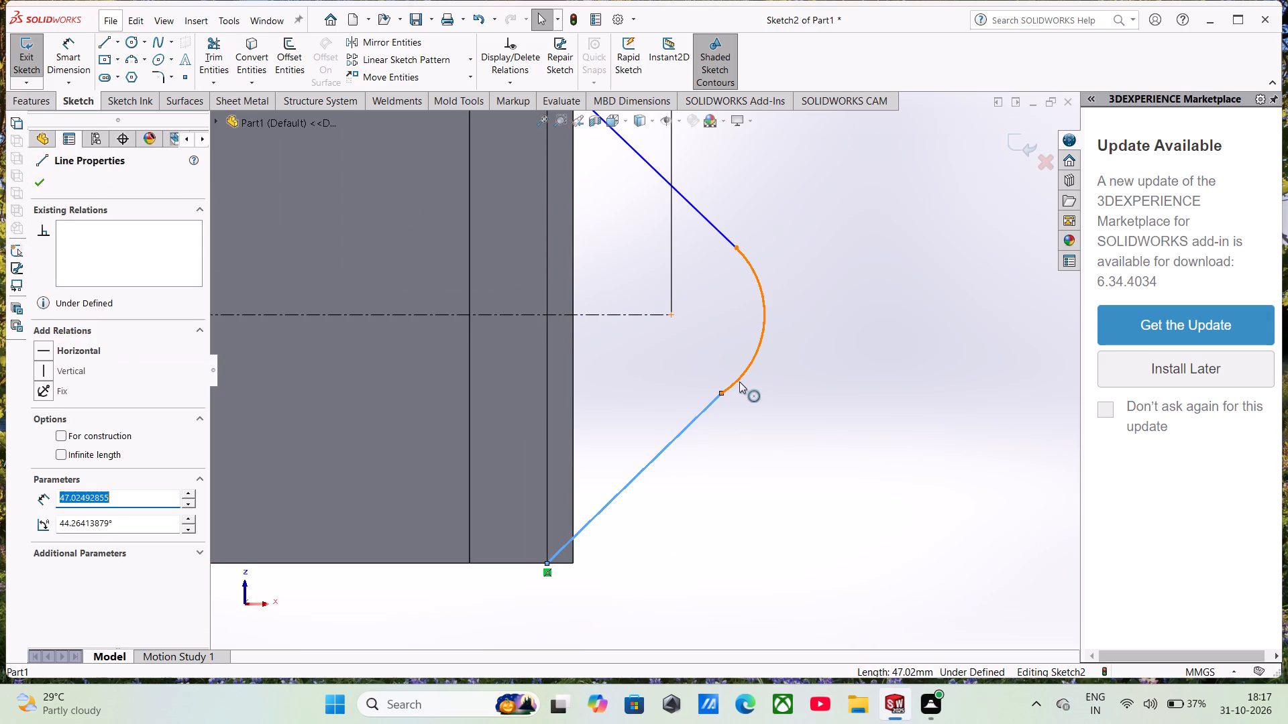
ctrl+click(739, 381)
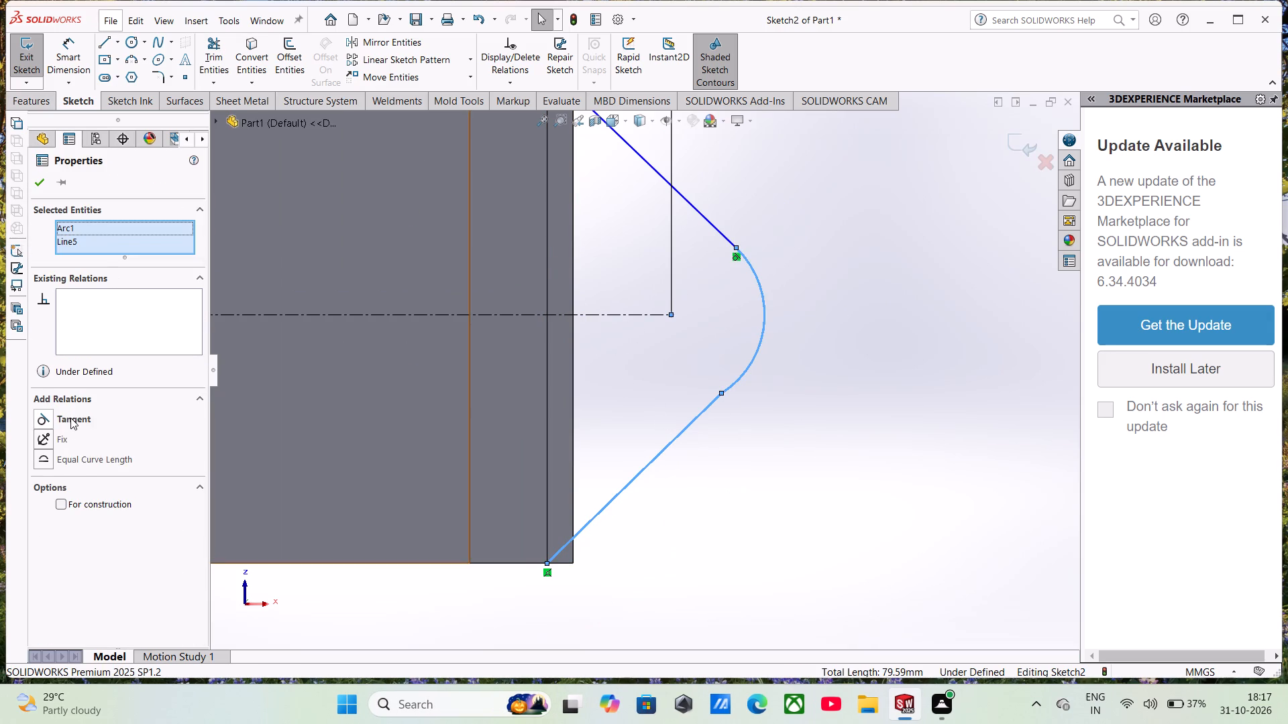
ctrl+click(70, 418)
click(40, 175)
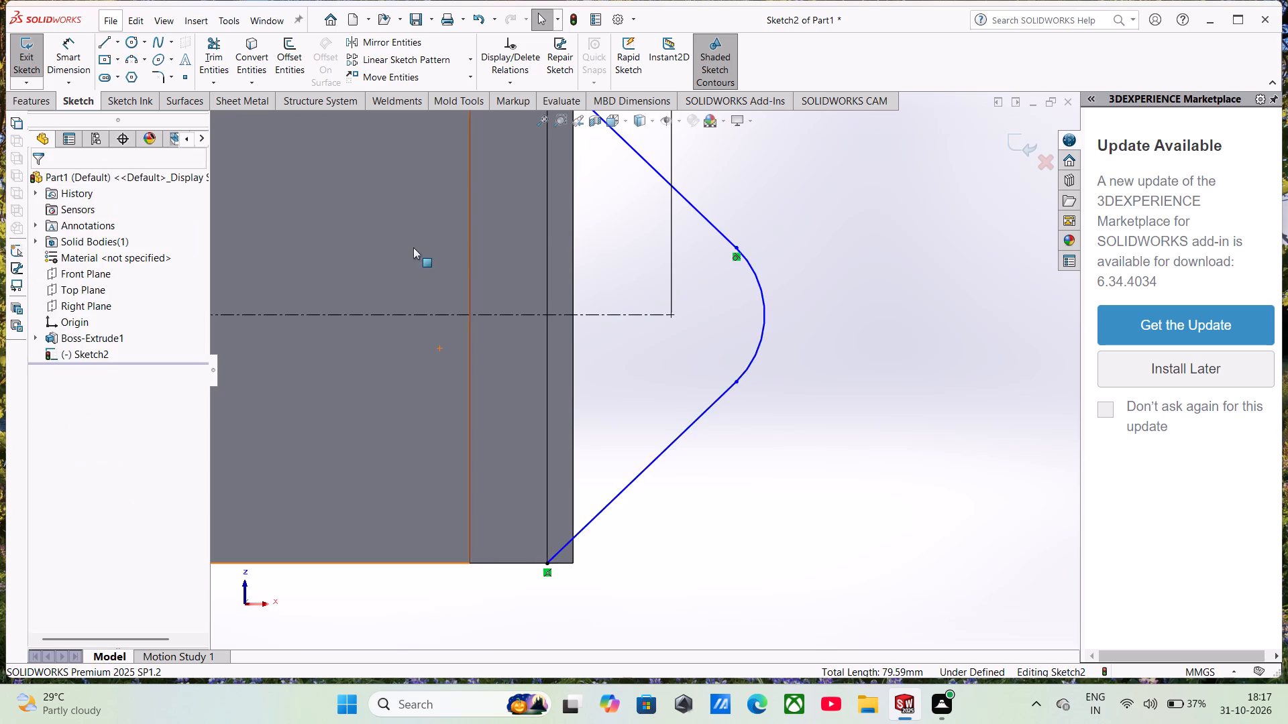
scroll(480, 255, up, 3)
ctrl+click(644, 245)
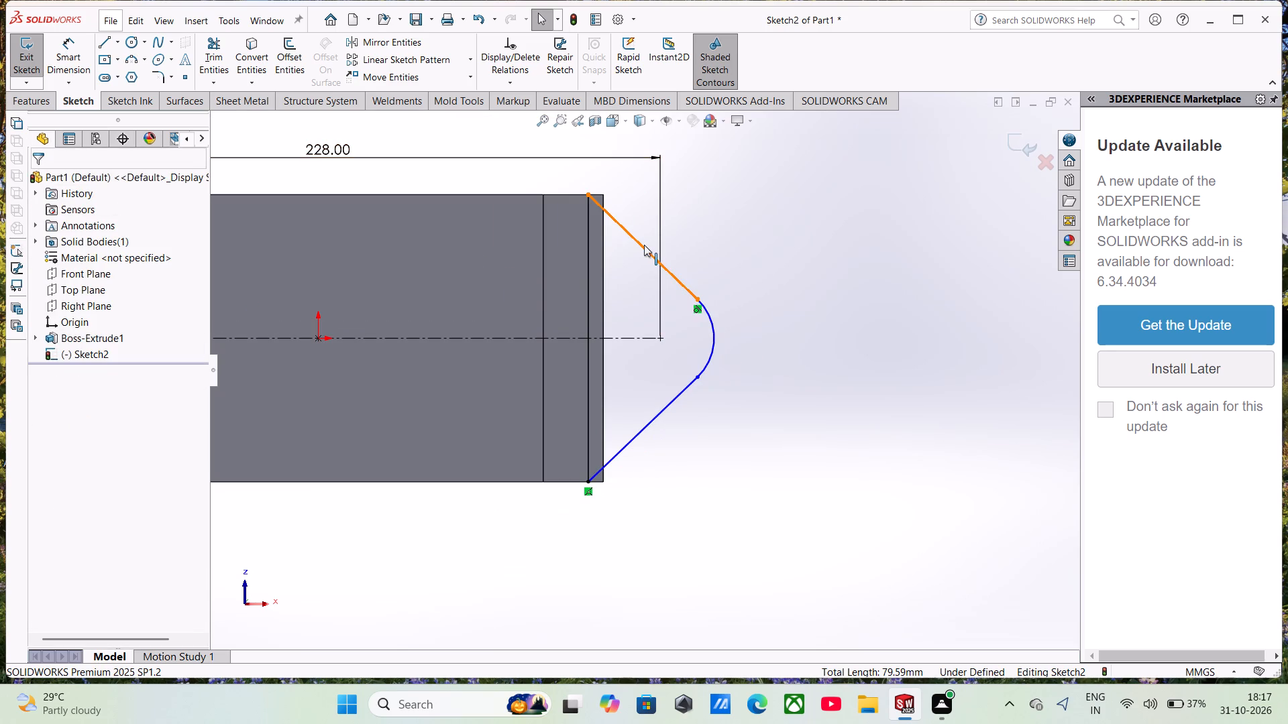
ctrl+click(709, 316)
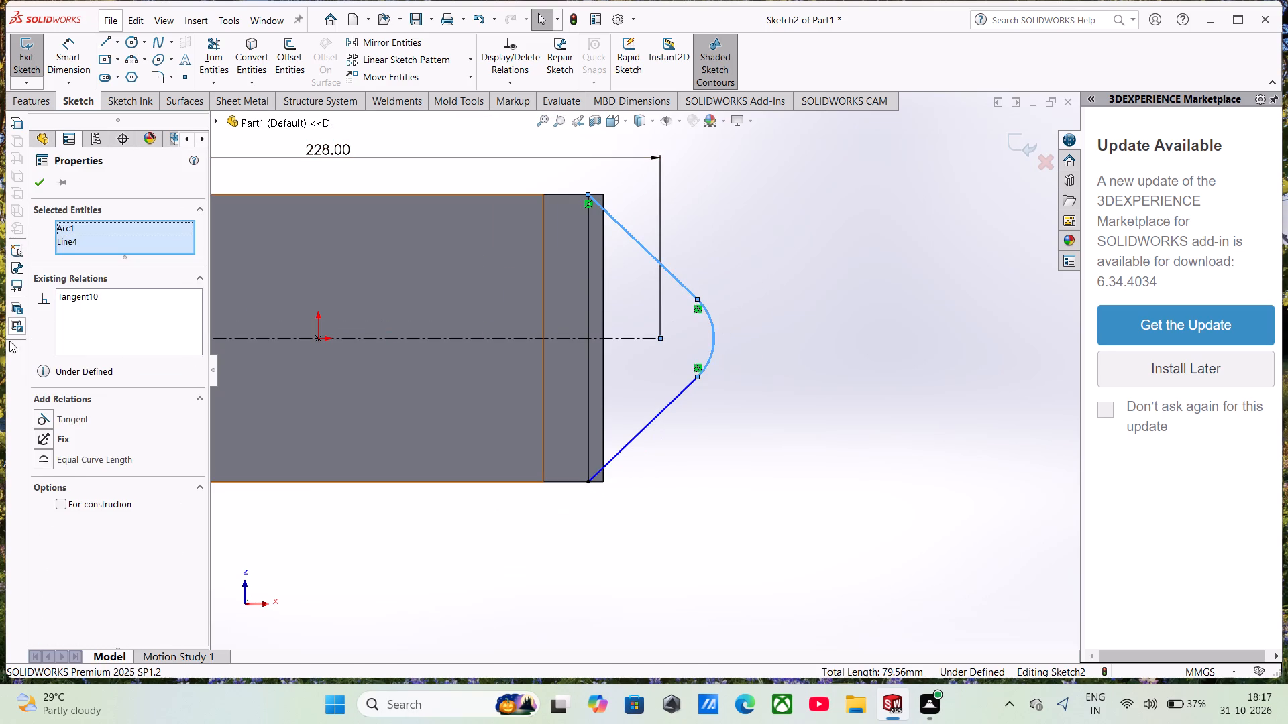
click(34, 180)
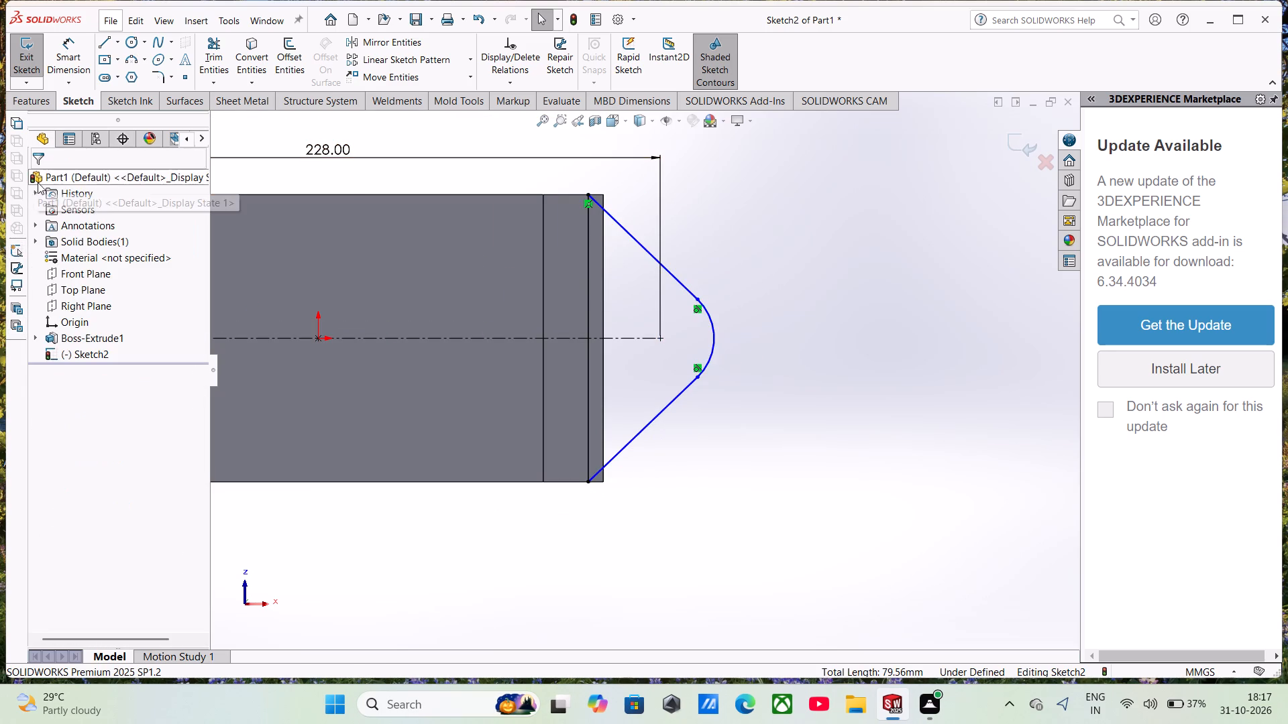
Convert the base's right side edge into a sketch line that closes the lug profile.
scroll(439, 196, down, 2)
scroll(625, 263, down, 3)
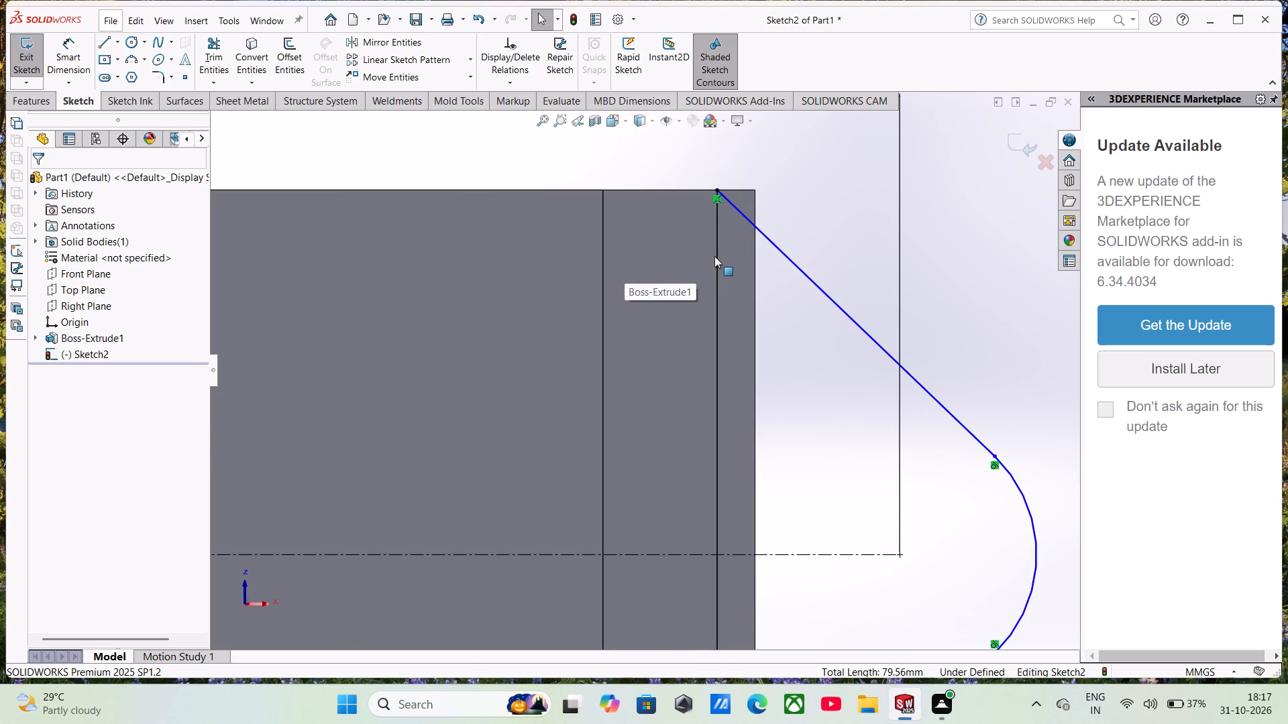
click(238, 53)
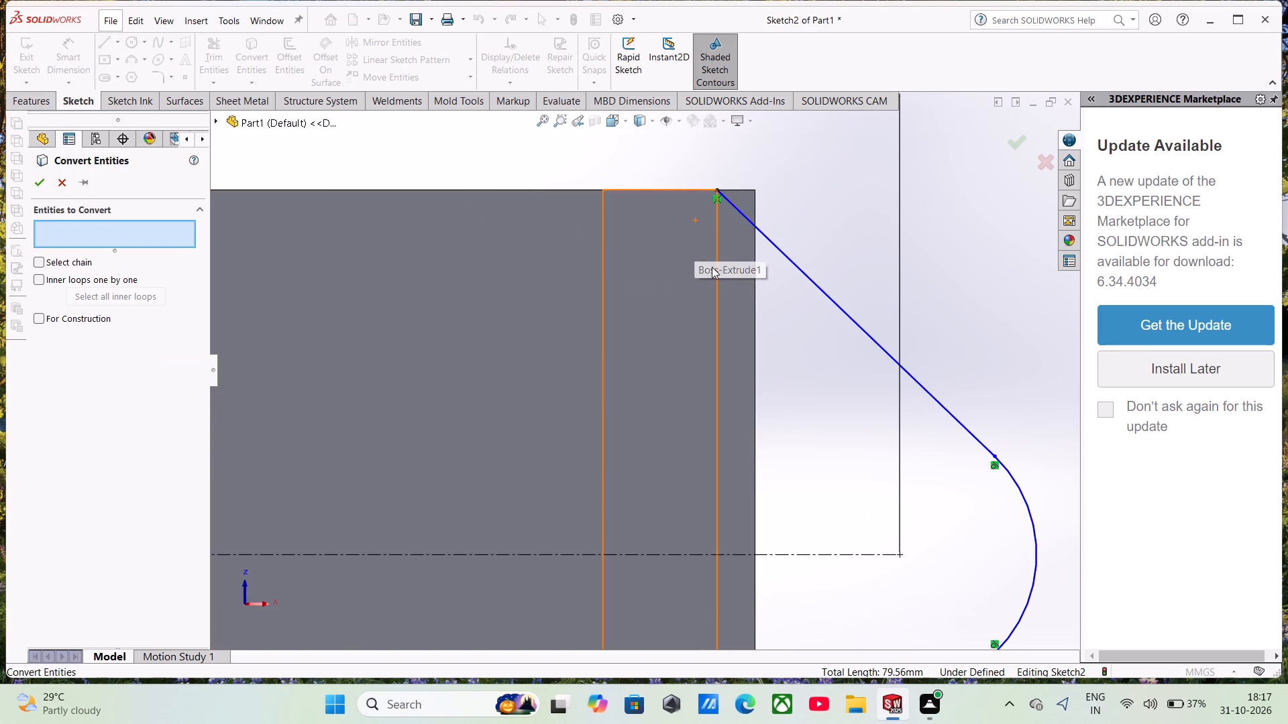
click(718, 277)
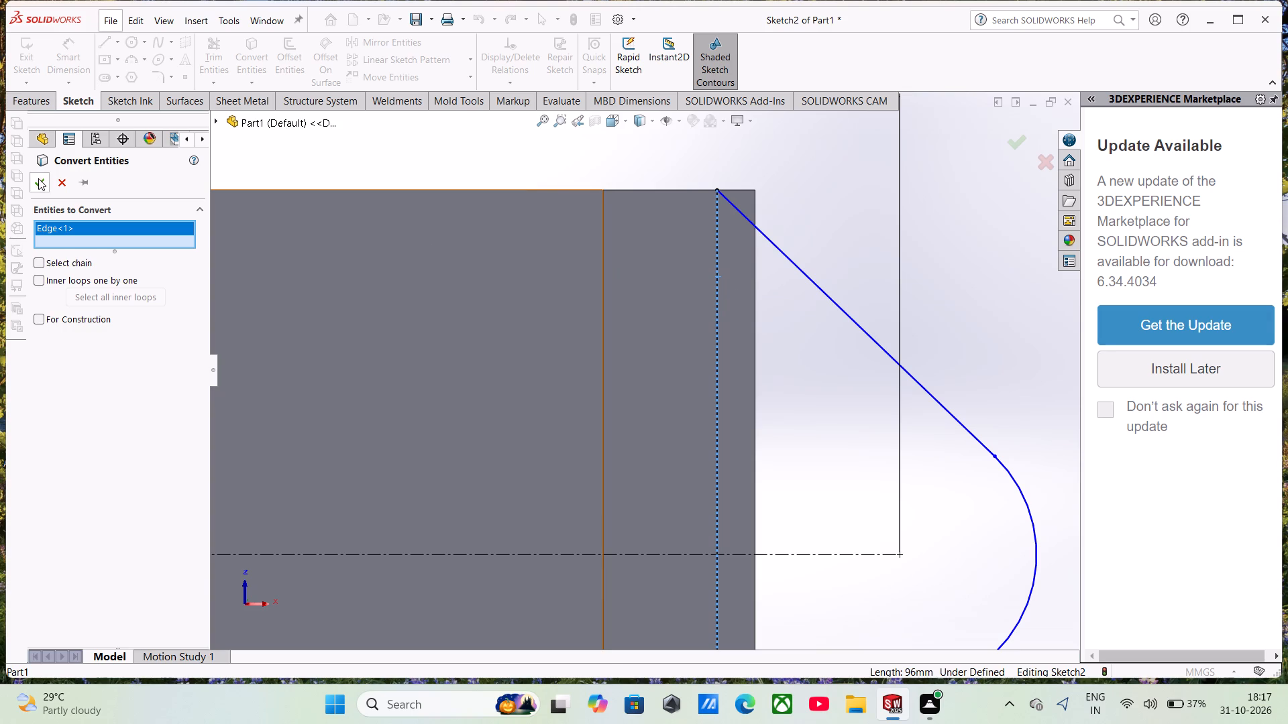
click(39, 179)
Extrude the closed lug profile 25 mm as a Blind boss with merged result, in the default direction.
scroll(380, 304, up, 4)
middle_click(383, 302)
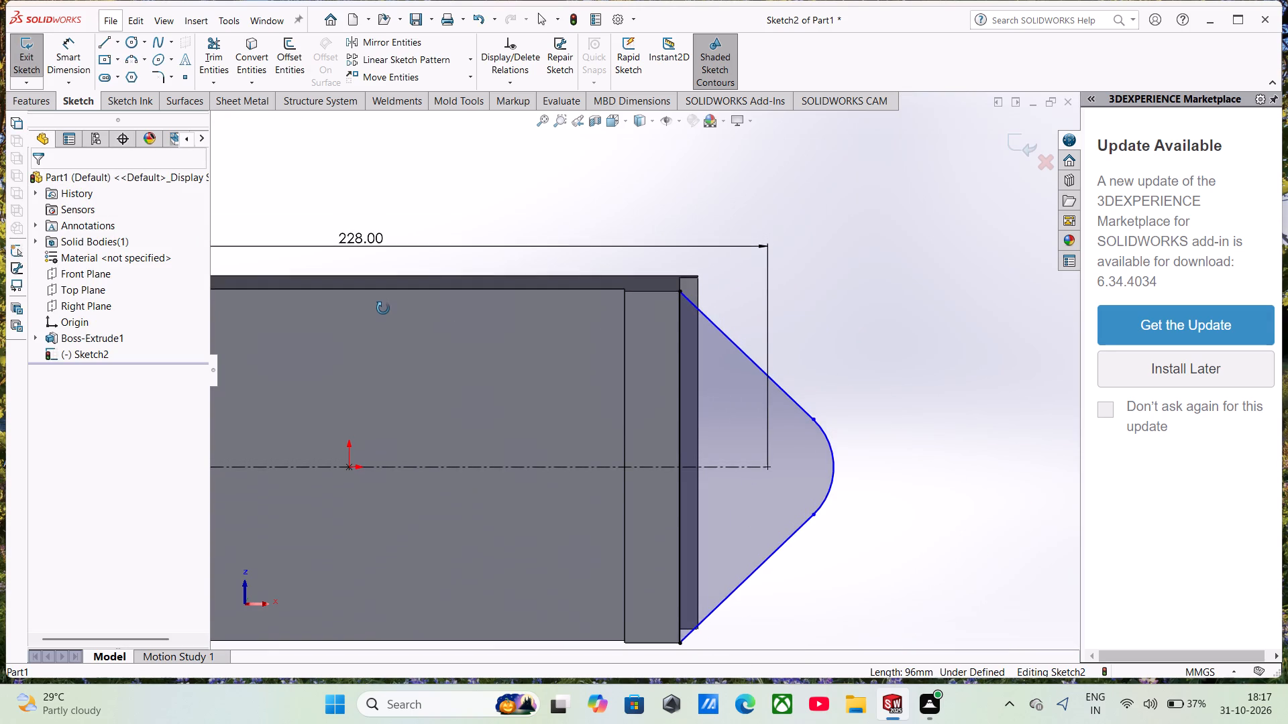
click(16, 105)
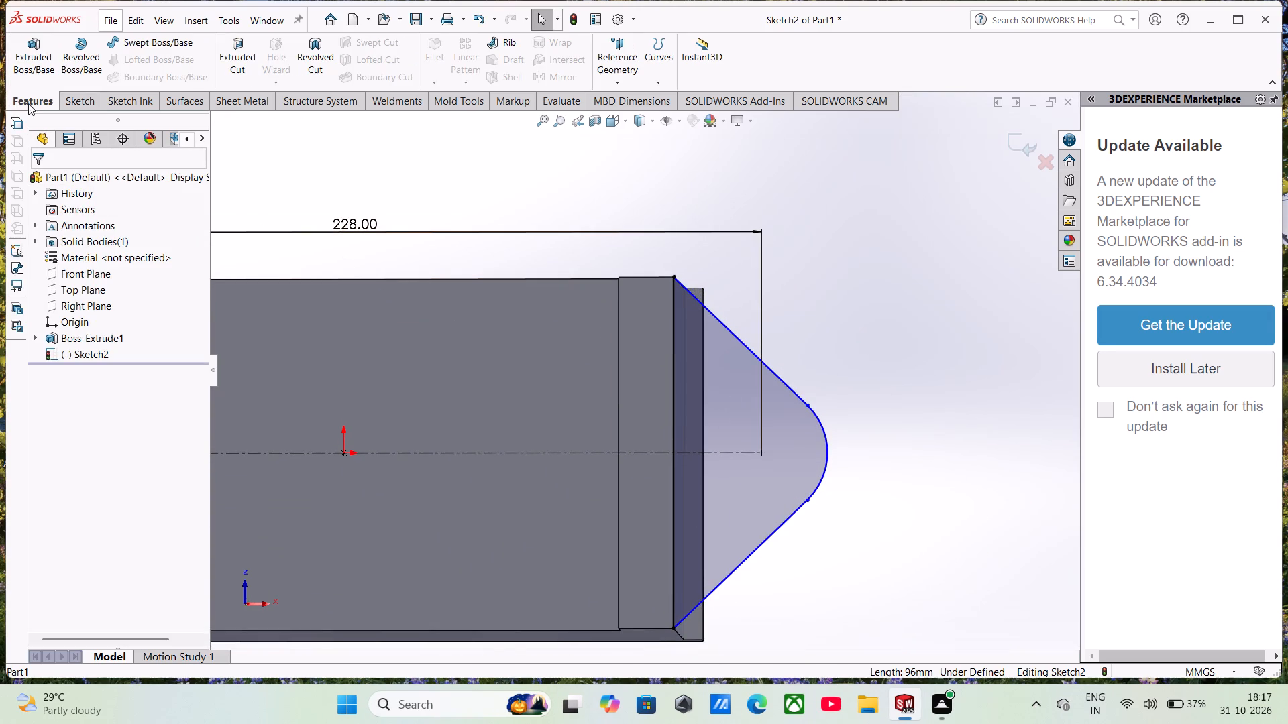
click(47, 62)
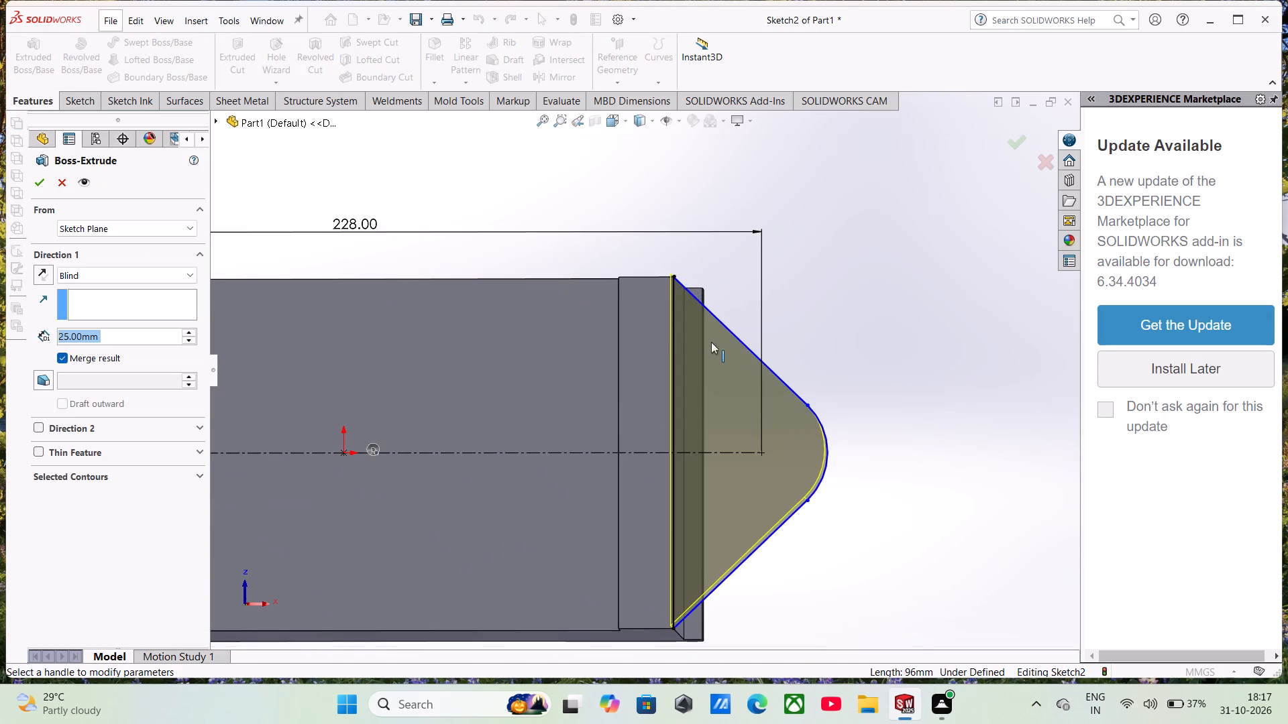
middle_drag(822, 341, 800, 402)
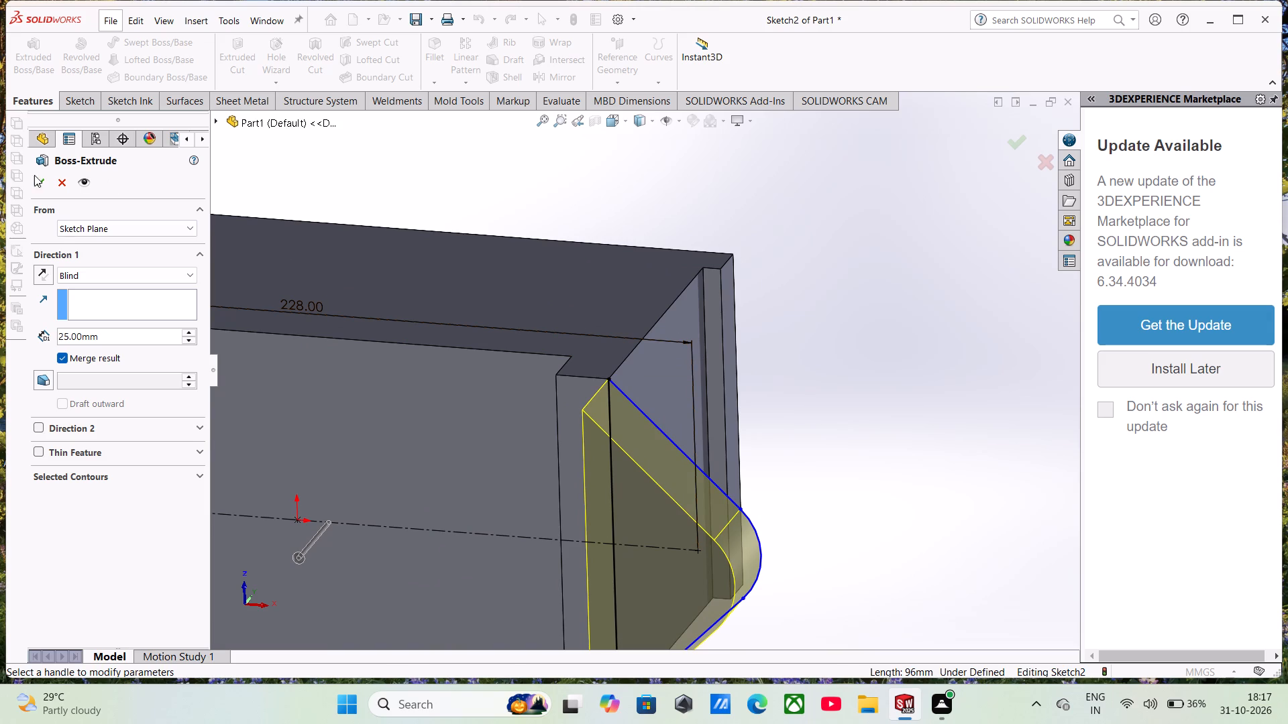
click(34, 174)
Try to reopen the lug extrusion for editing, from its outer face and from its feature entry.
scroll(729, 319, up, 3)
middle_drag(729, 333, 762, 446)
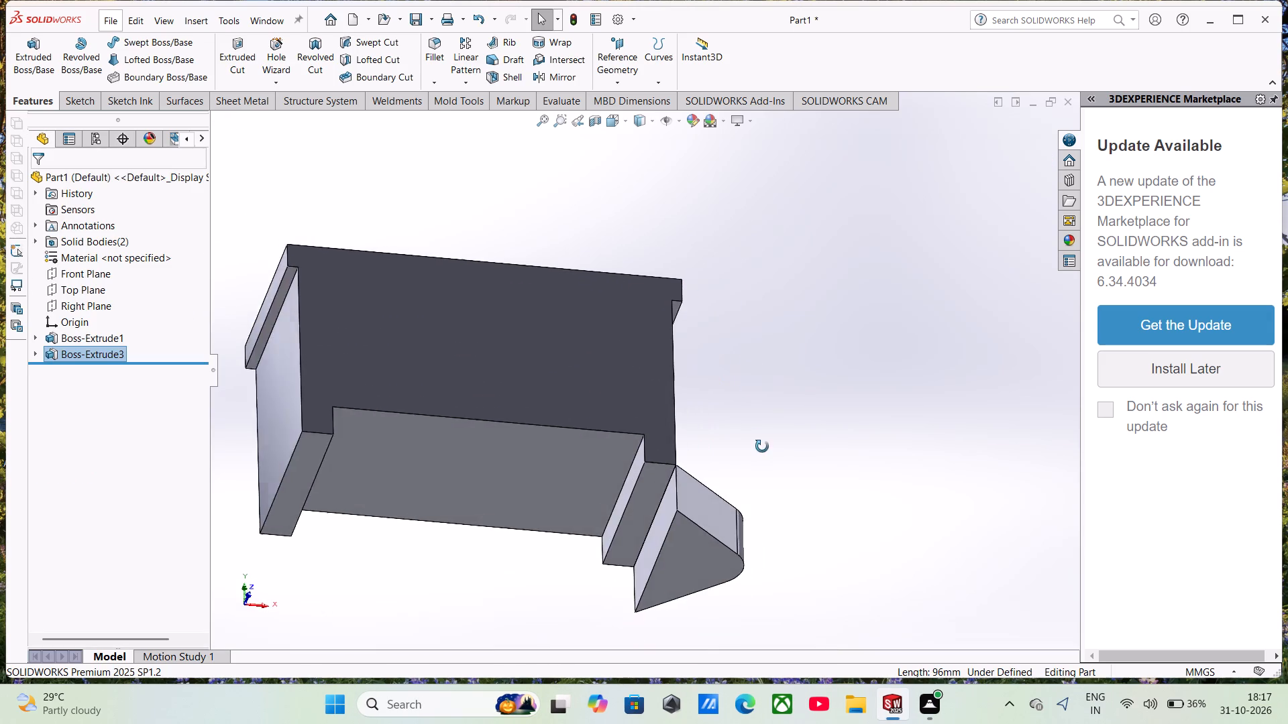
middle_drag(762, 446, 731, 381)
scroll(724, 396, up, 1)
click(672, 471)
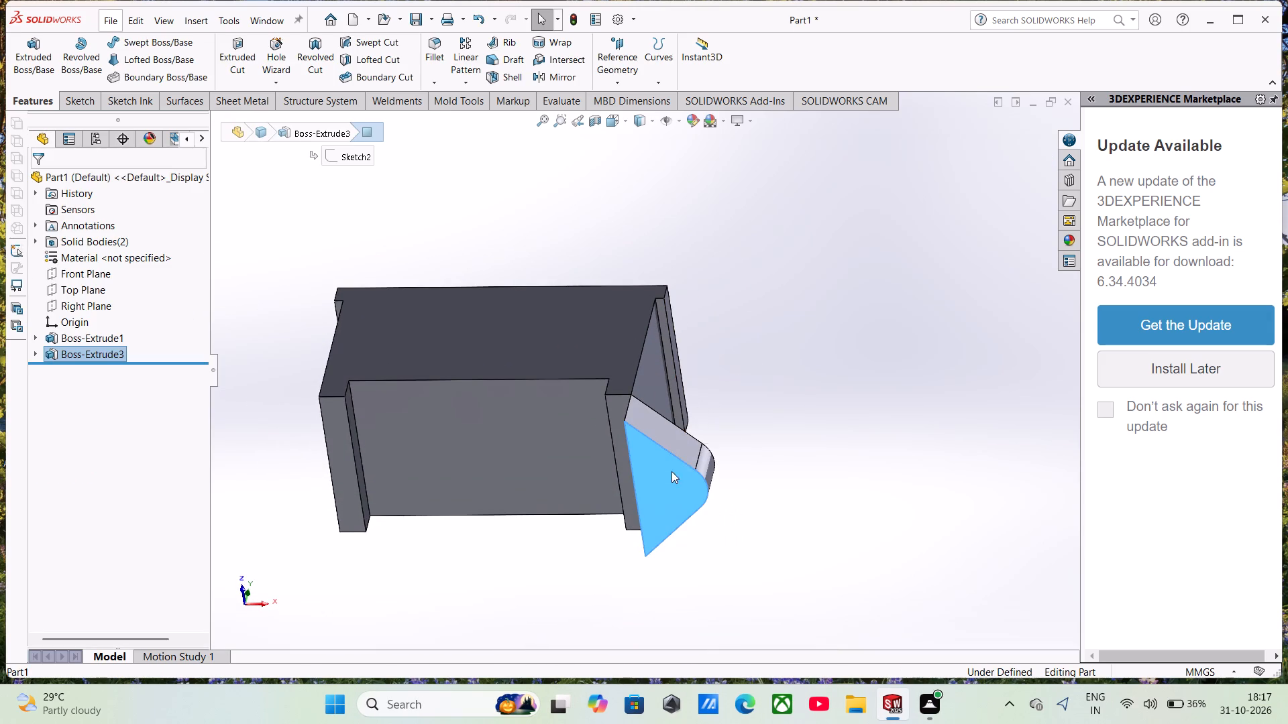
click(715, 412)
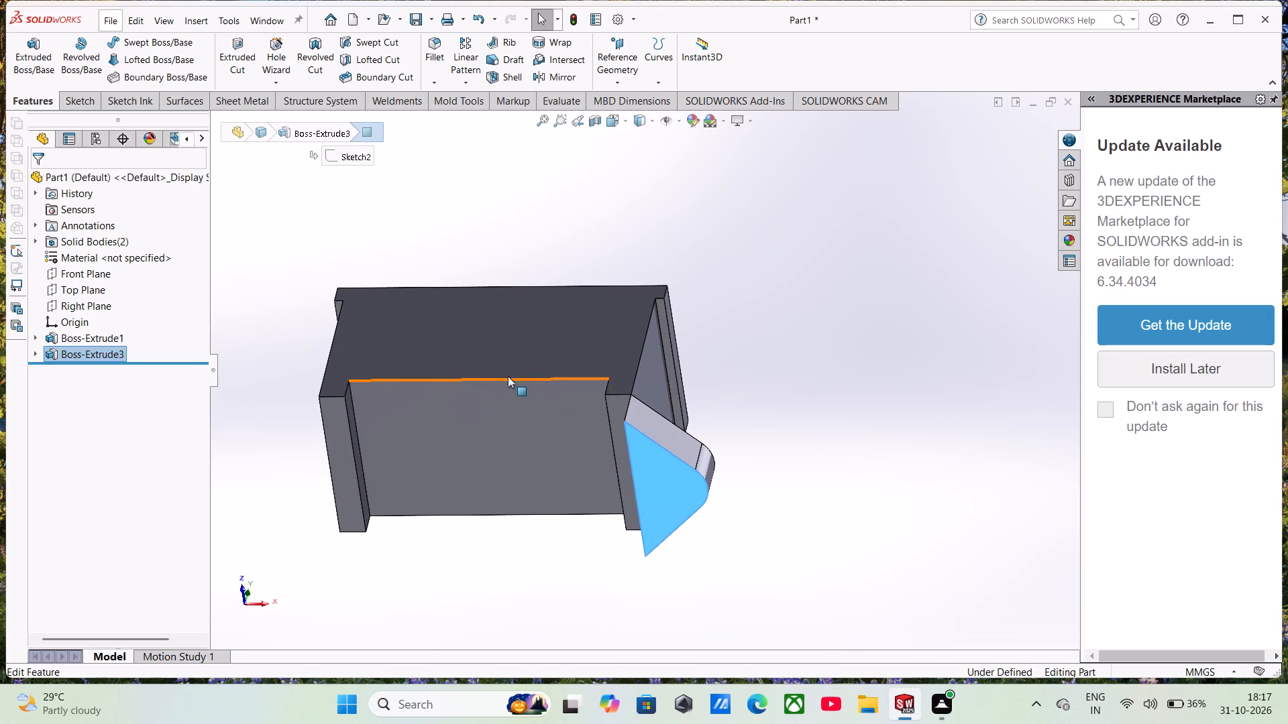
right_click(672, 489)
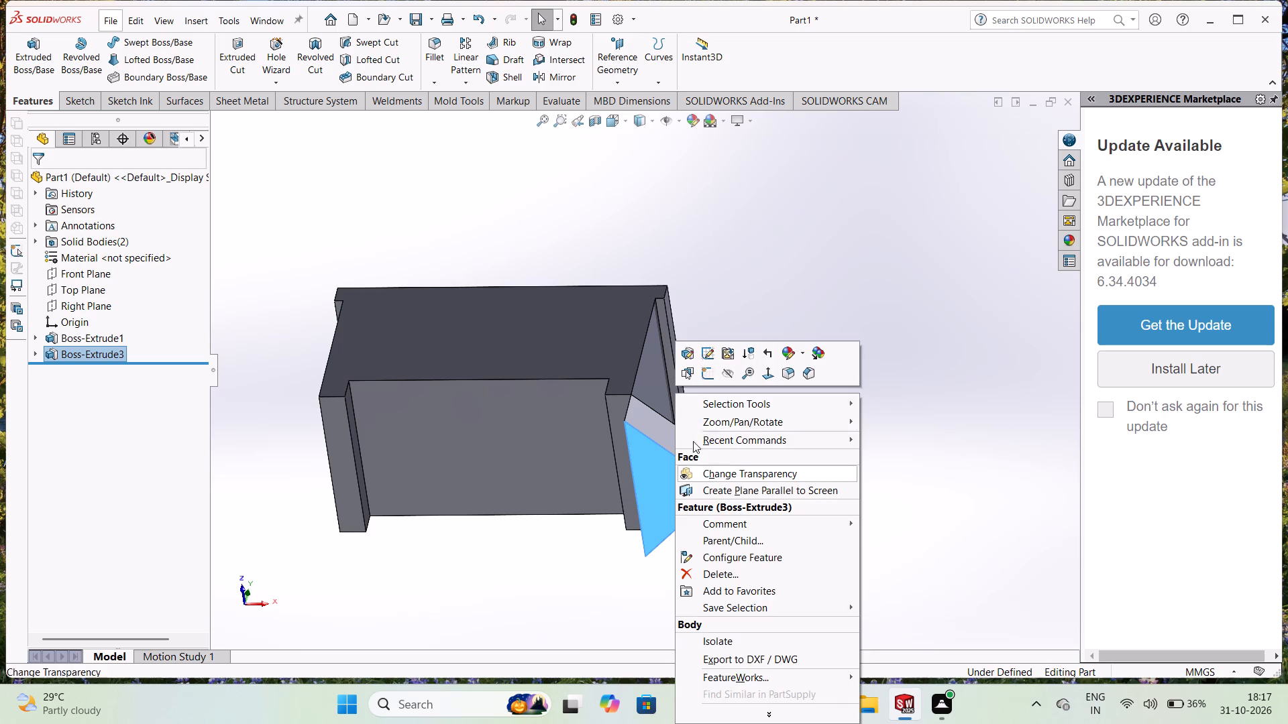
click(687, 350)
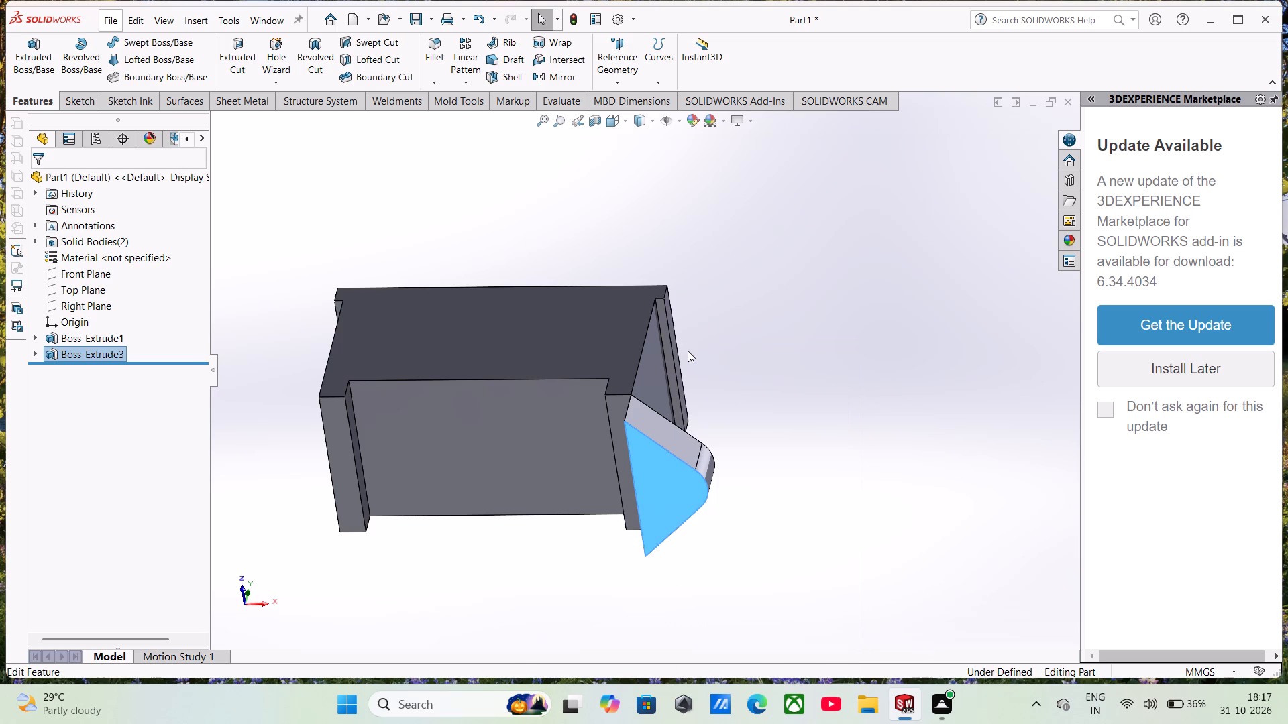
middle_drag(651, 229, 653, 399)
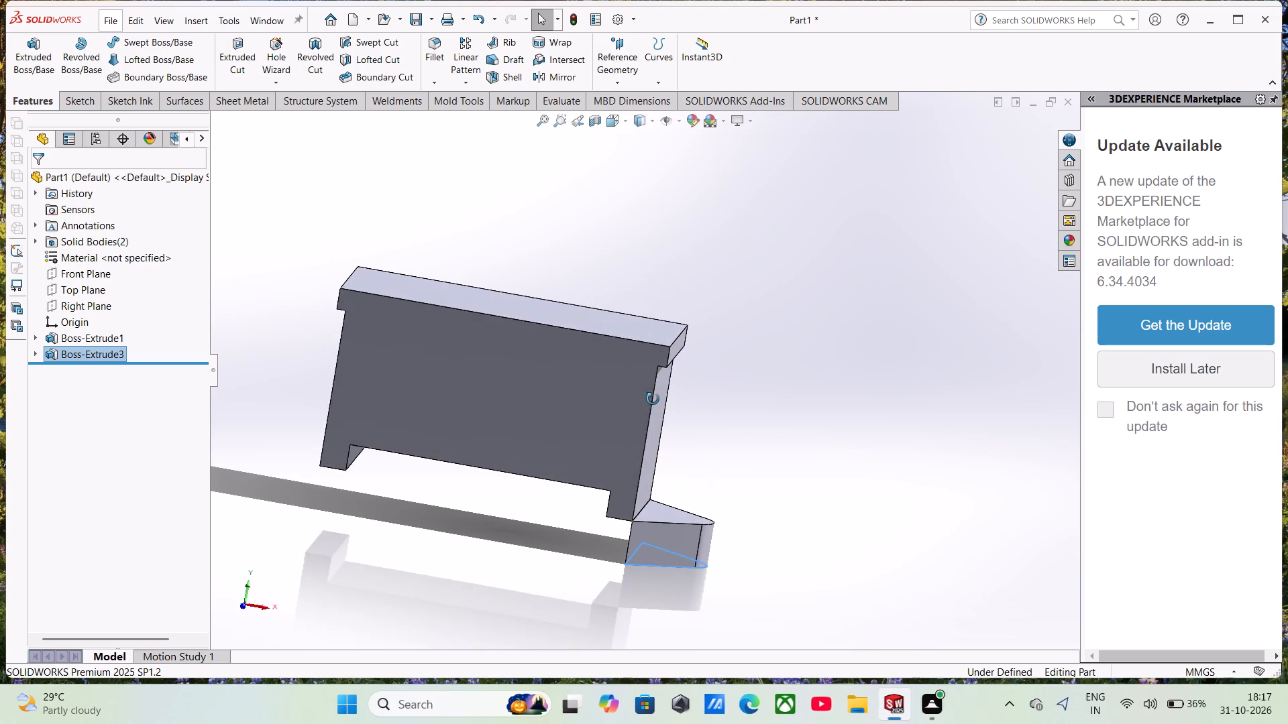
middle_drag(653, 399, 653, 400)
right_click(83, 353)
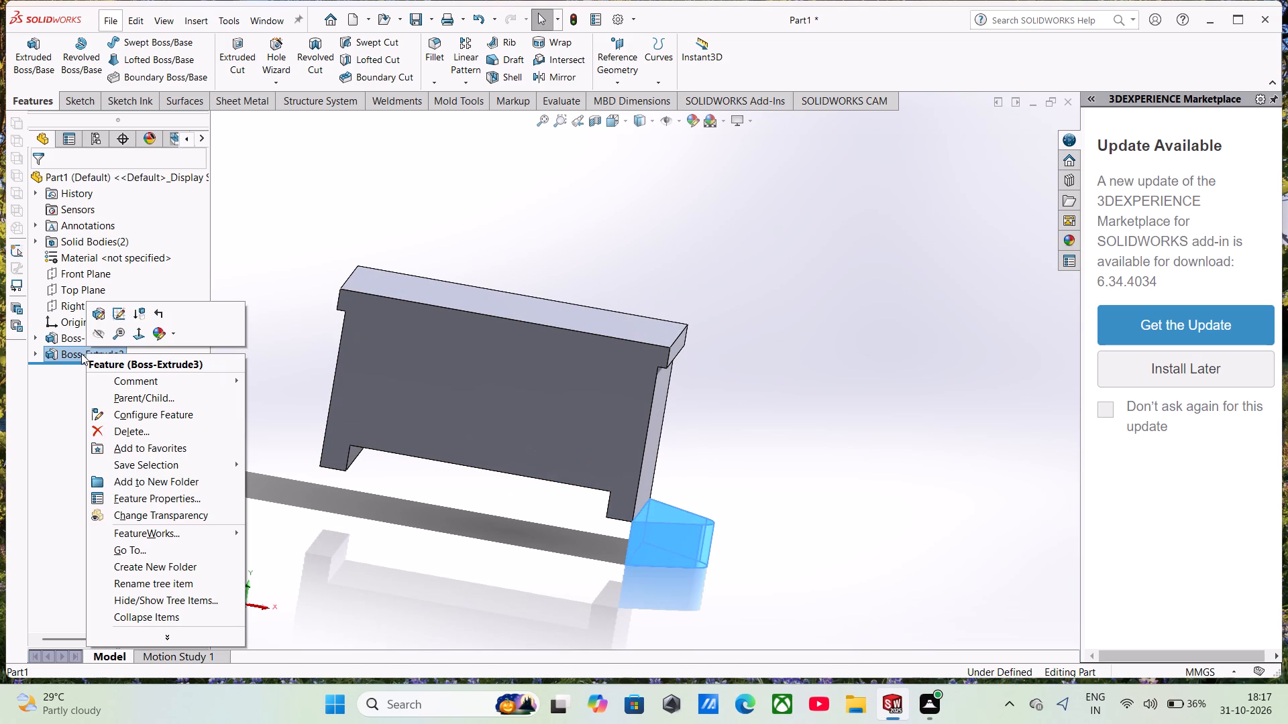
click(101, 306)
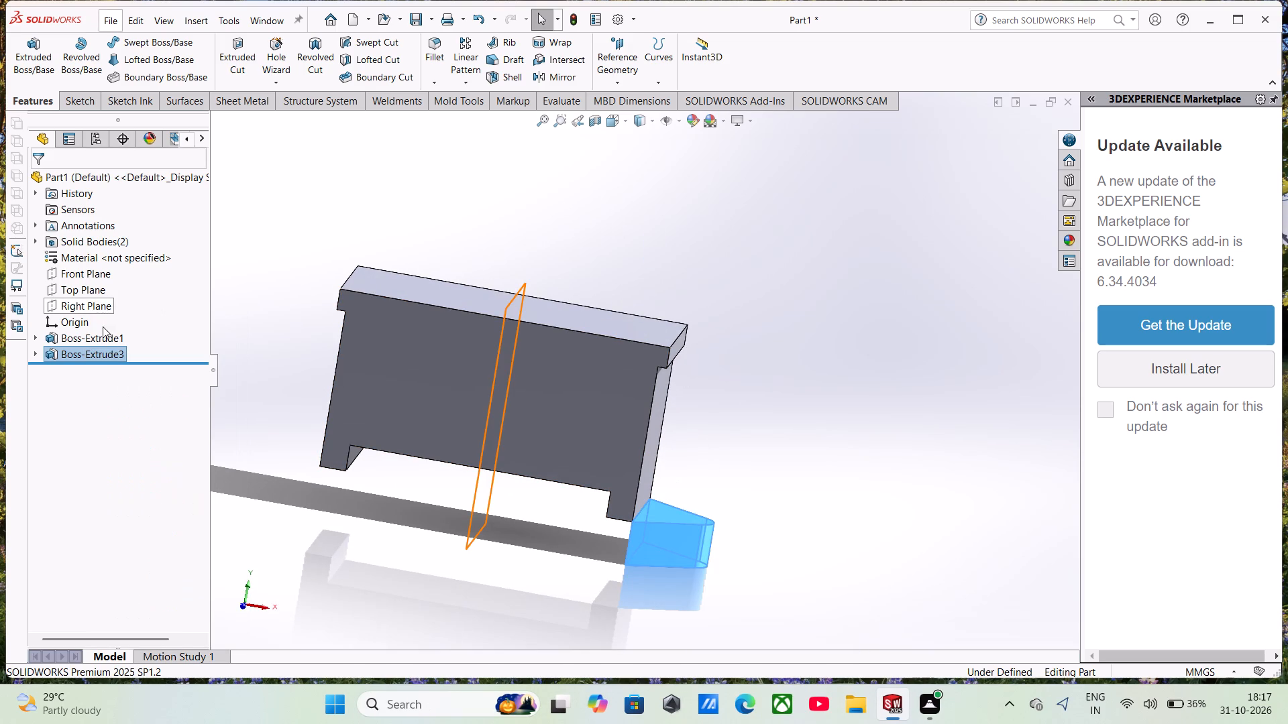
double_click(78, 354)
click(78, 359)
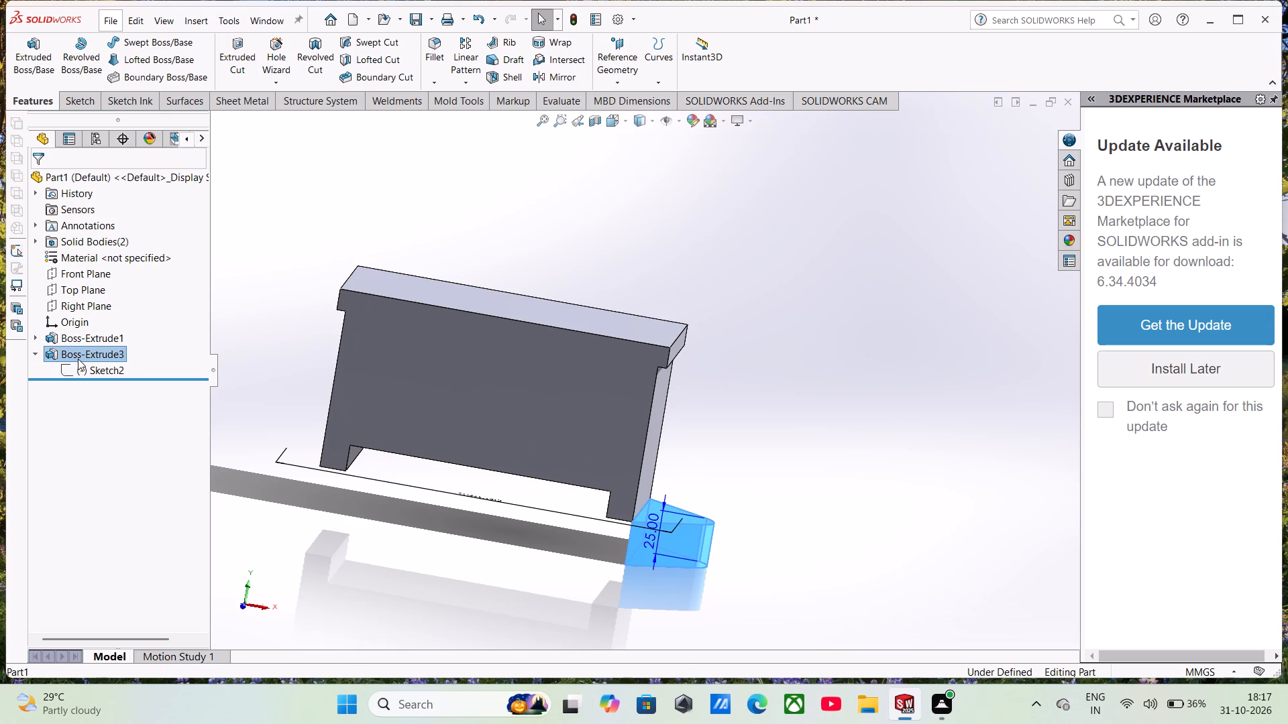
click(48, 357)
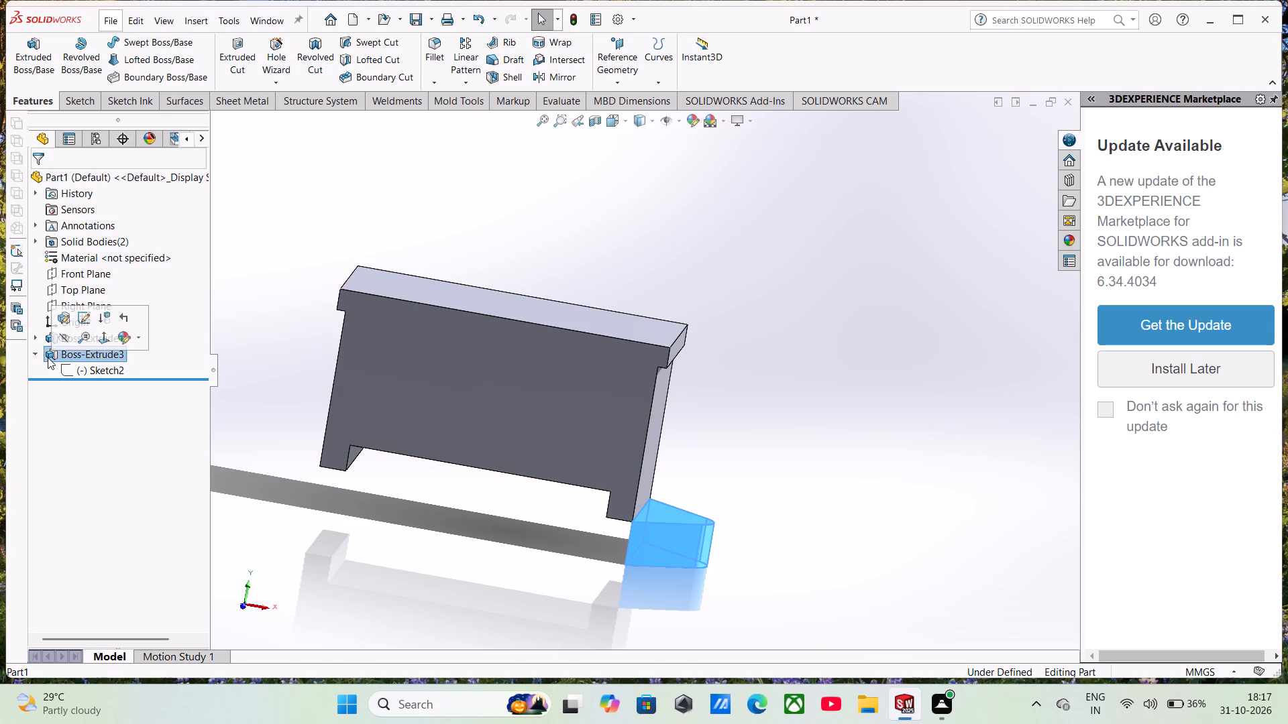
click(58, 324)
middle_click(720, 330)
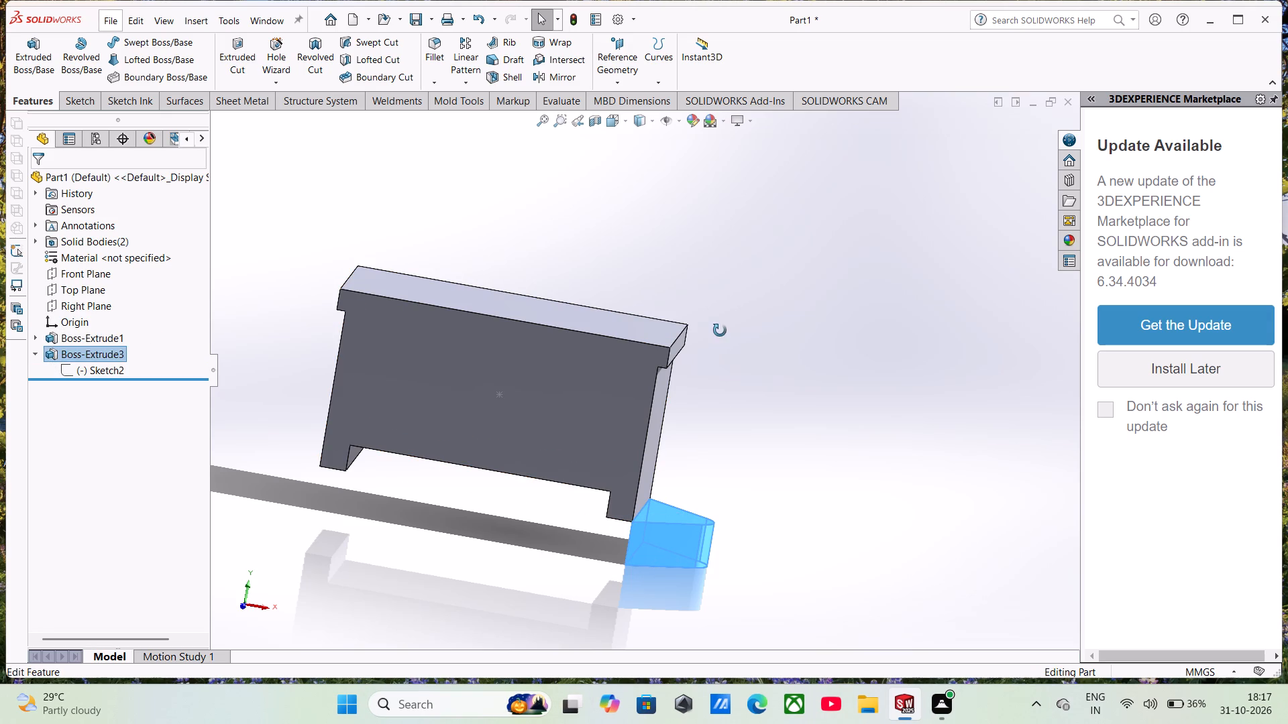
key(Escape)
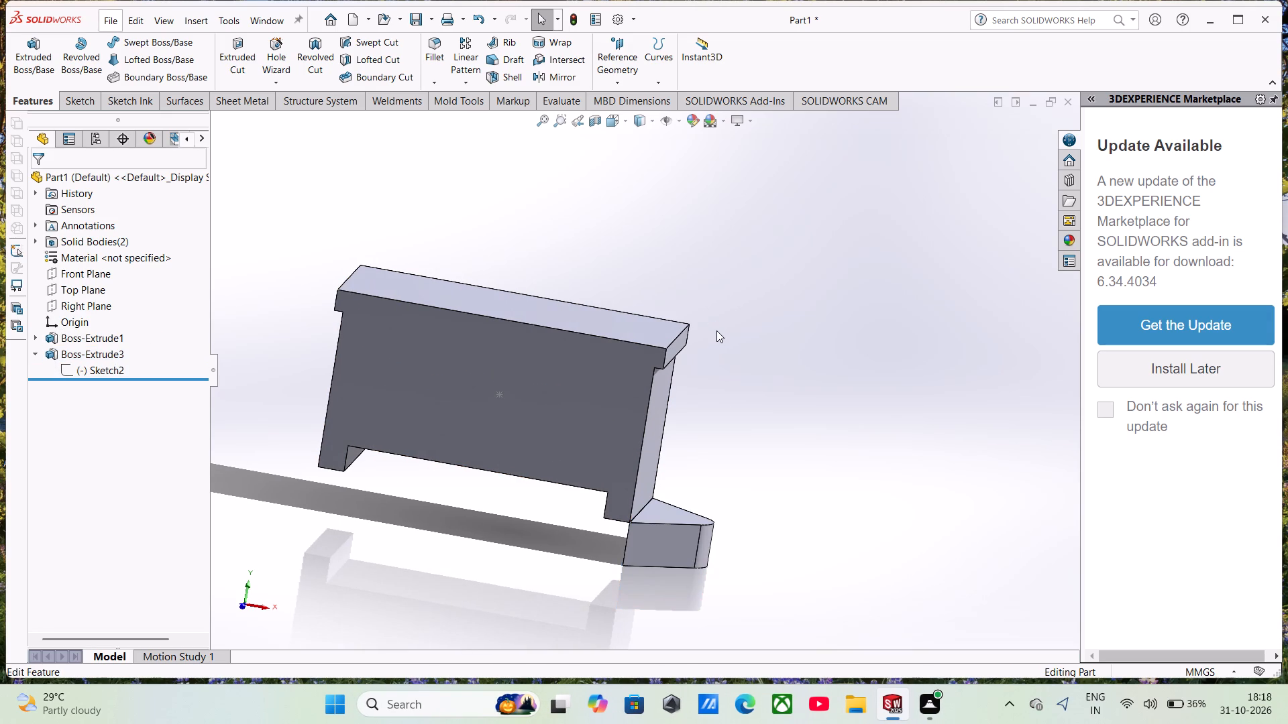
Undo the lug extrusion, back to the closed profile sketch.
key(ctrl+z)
Extrude the closed lug profile 25 mm as a Blind boss with merged result, reversing the direction toward the block.
middle_drag(857, 401, 837, 540)
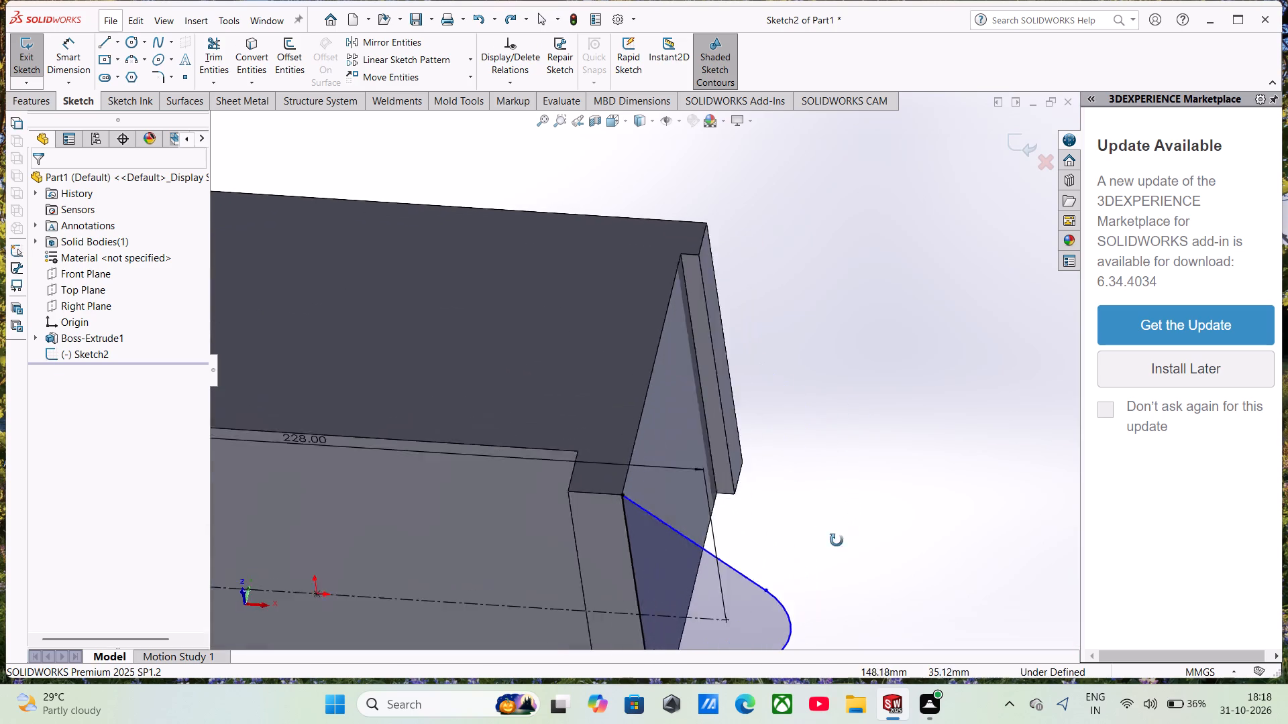
middle_drag(837, 540, 788, 601)
scroll(777, 535, up, 3)
middle_drag(771, 519, 763, 490)
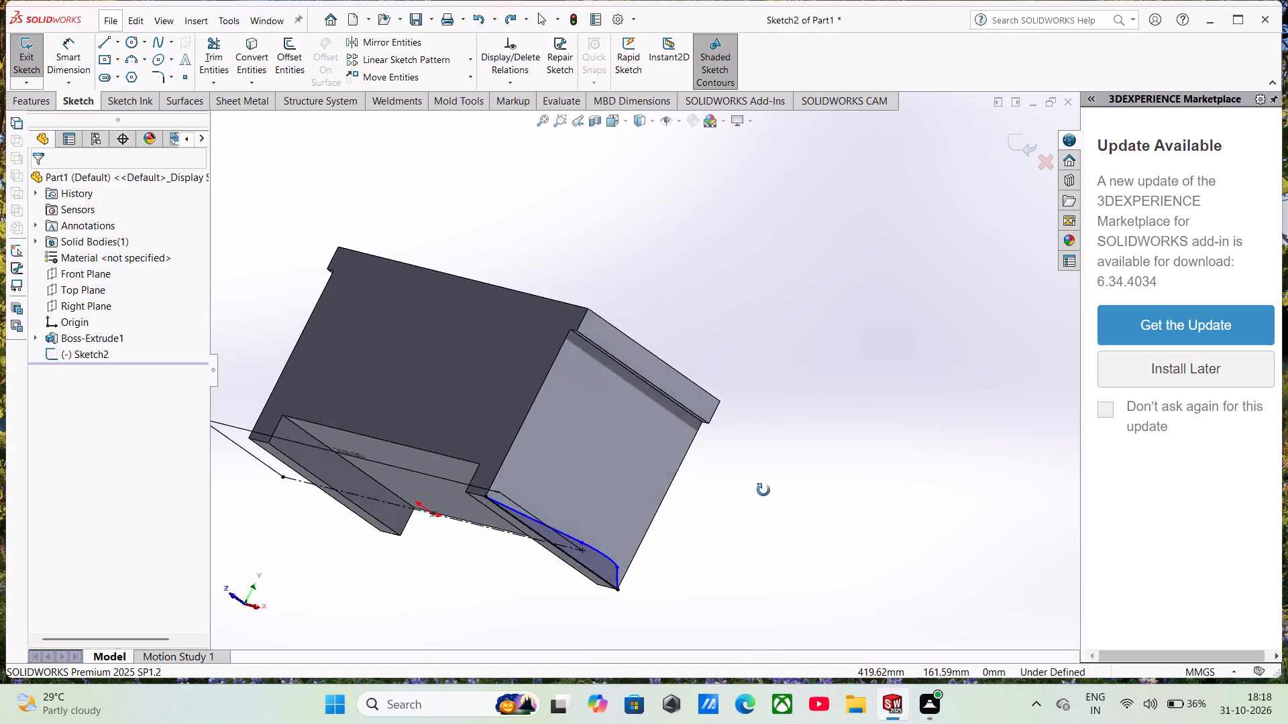
middle_drag(763, 490, 764, 486)
click(49, 96)
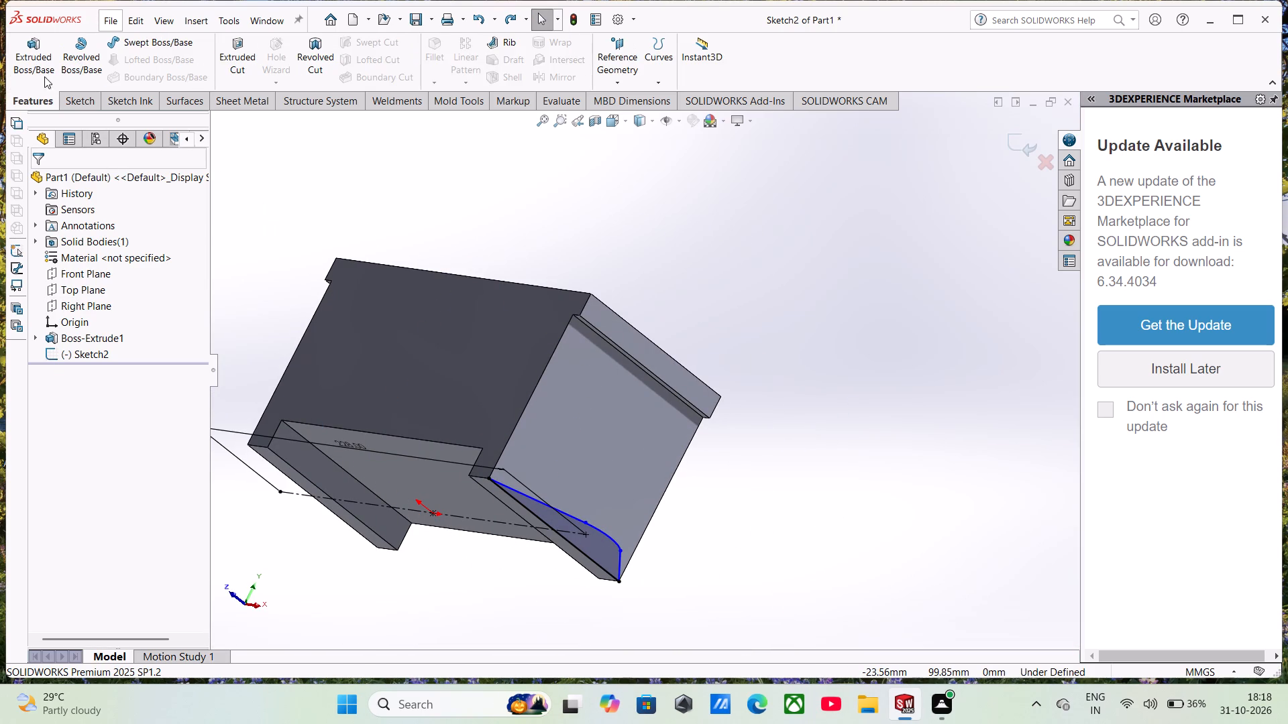
click(42, 68)
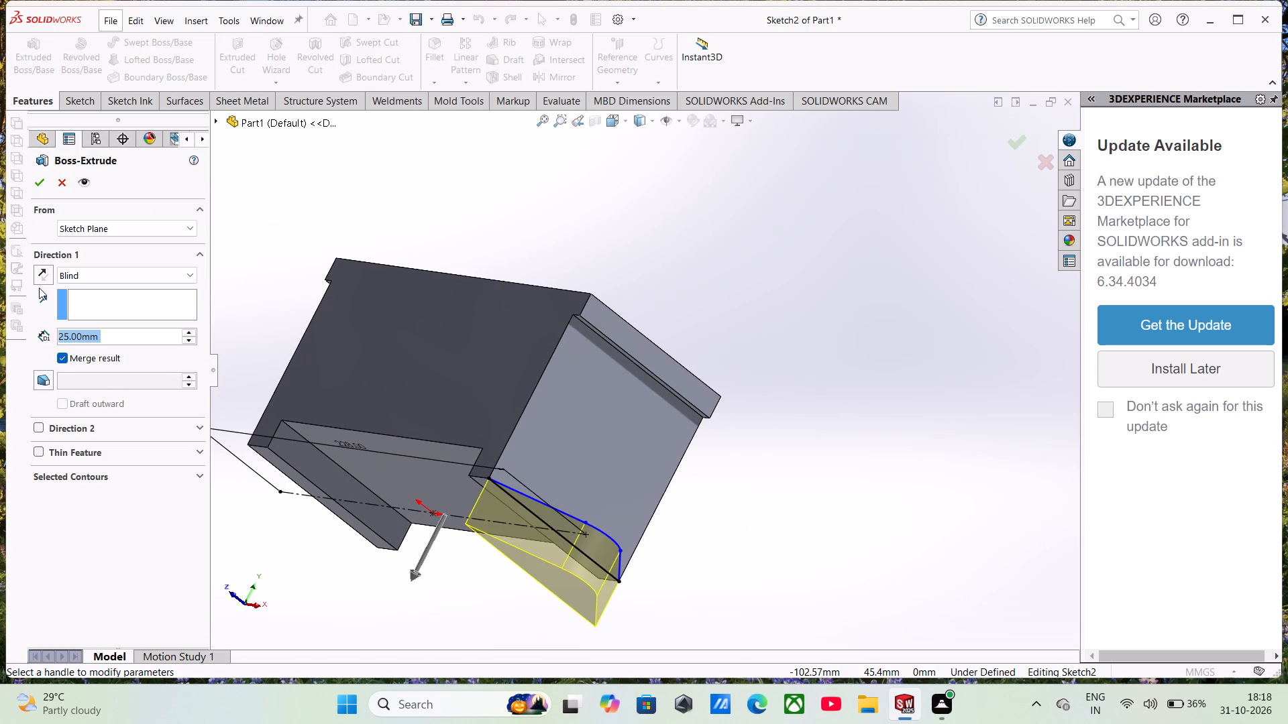
click(45, 270)
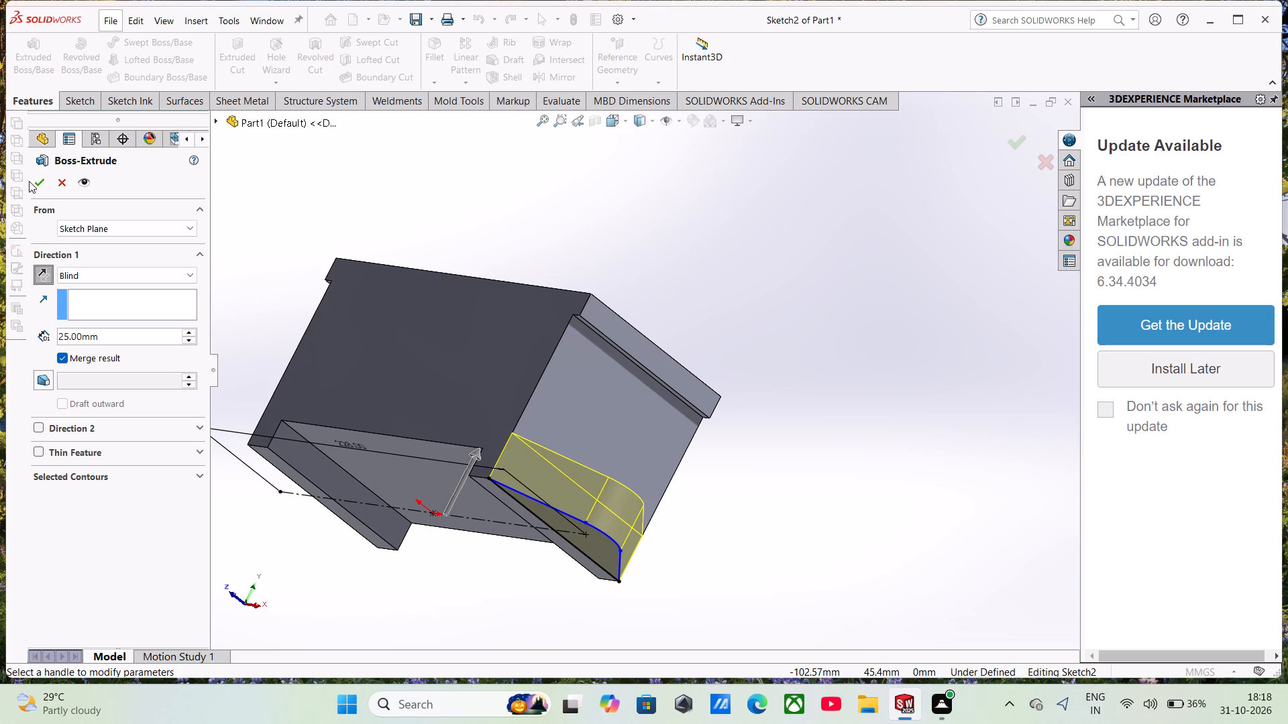
click(38, 186)
On the underside face between the feet, sketch a horizontal midpoint line about 277 mm long centred on the origin.
middle_drag(566, 444, 582, 471)
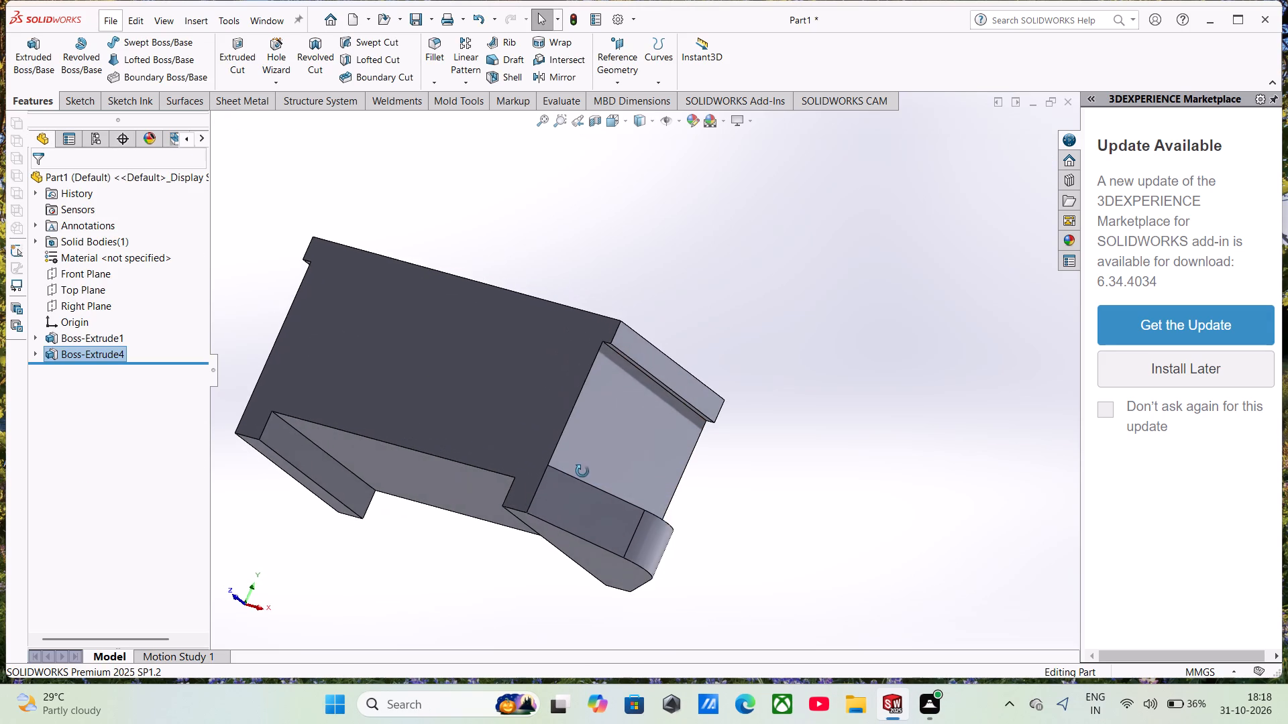
middle_drag(582, 471, 641, 310)
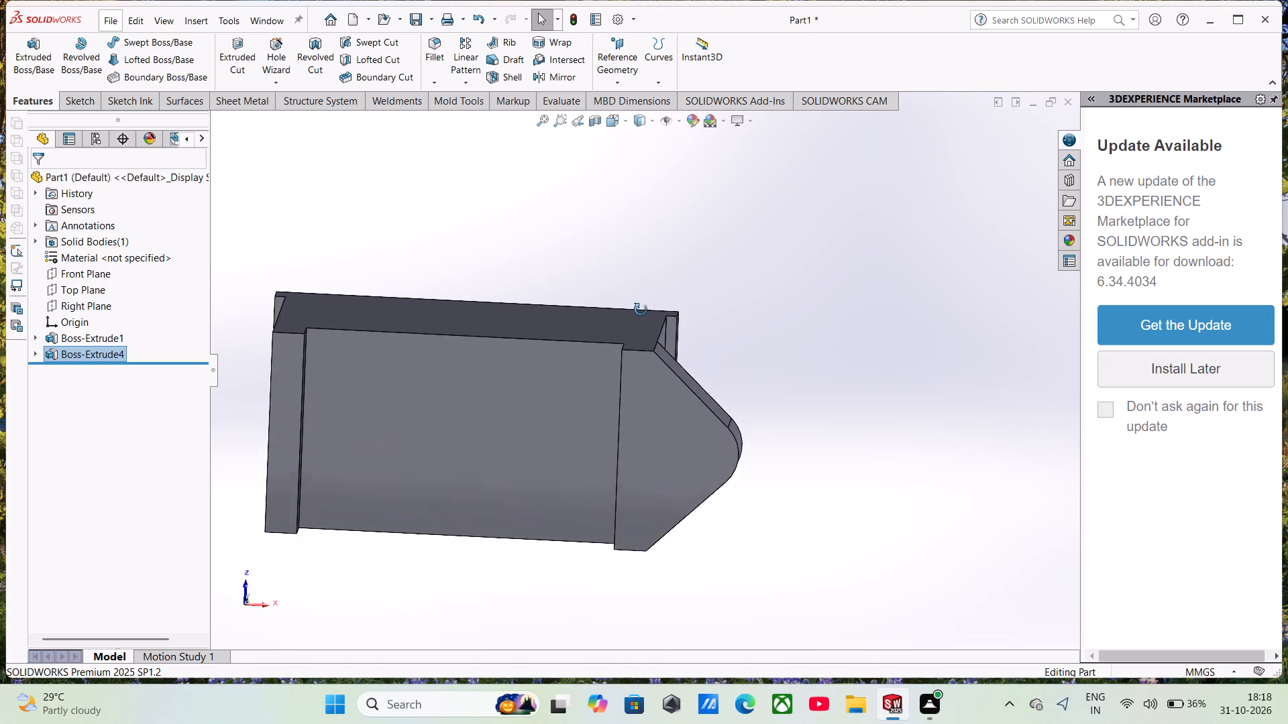
middle_drag(641, 310, 645, 288)
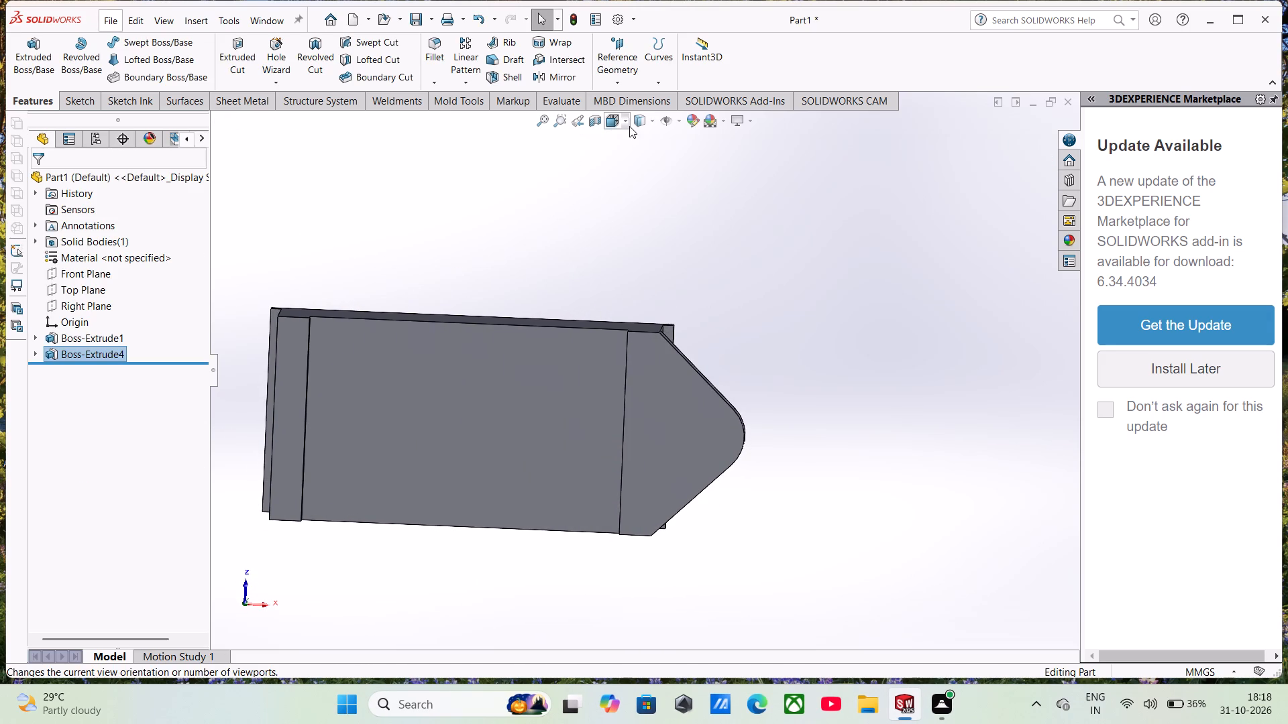
click(631, 126)
click(480, 198)
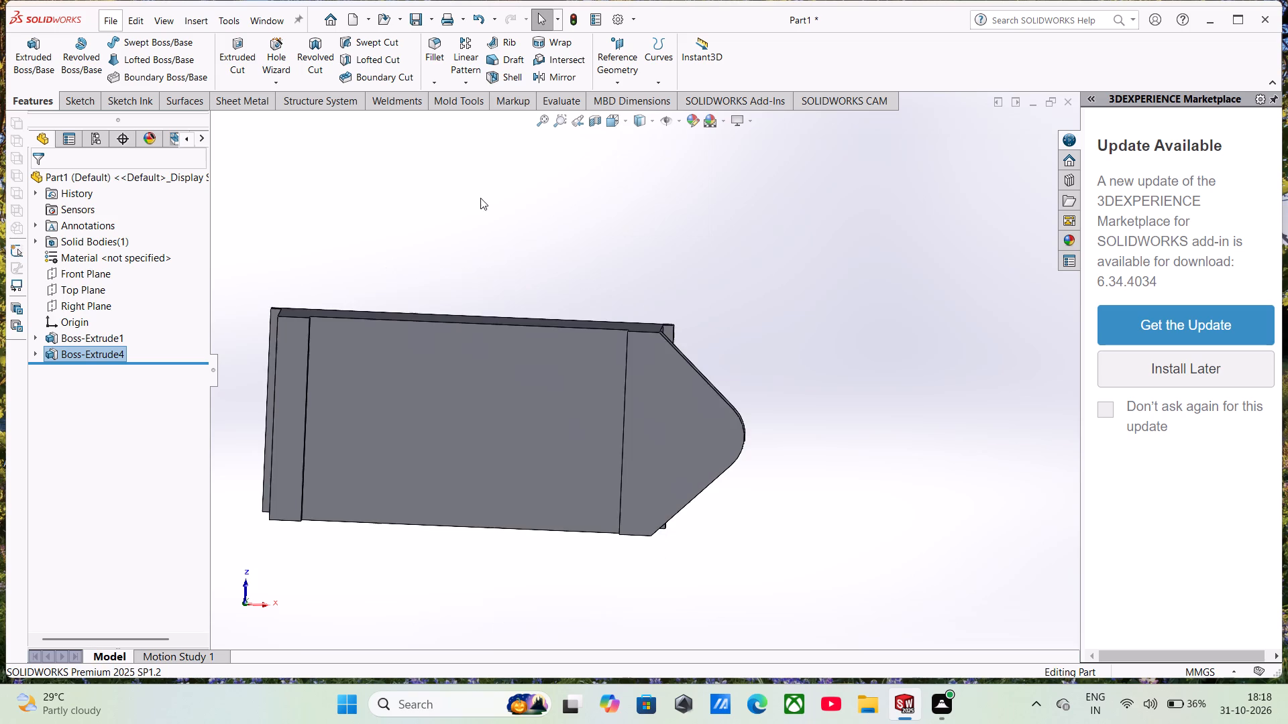
middle_drag(491, 233, 485, 345)
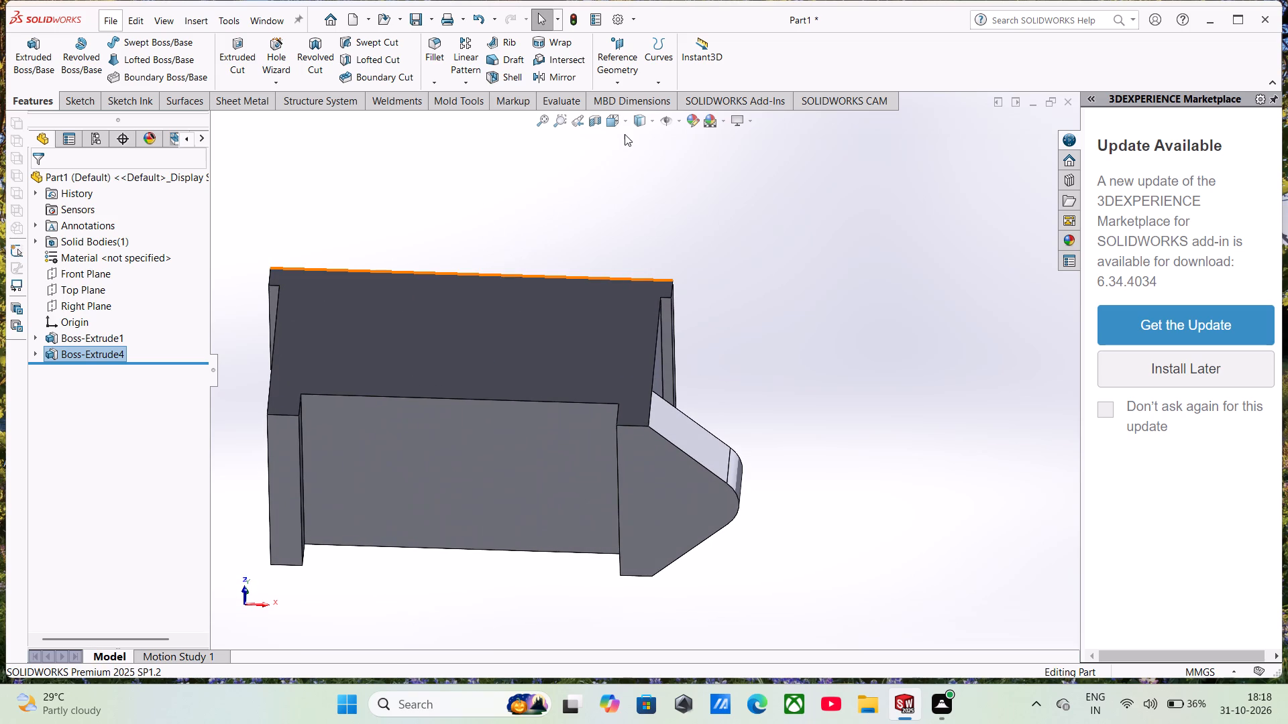
click(626, 125)
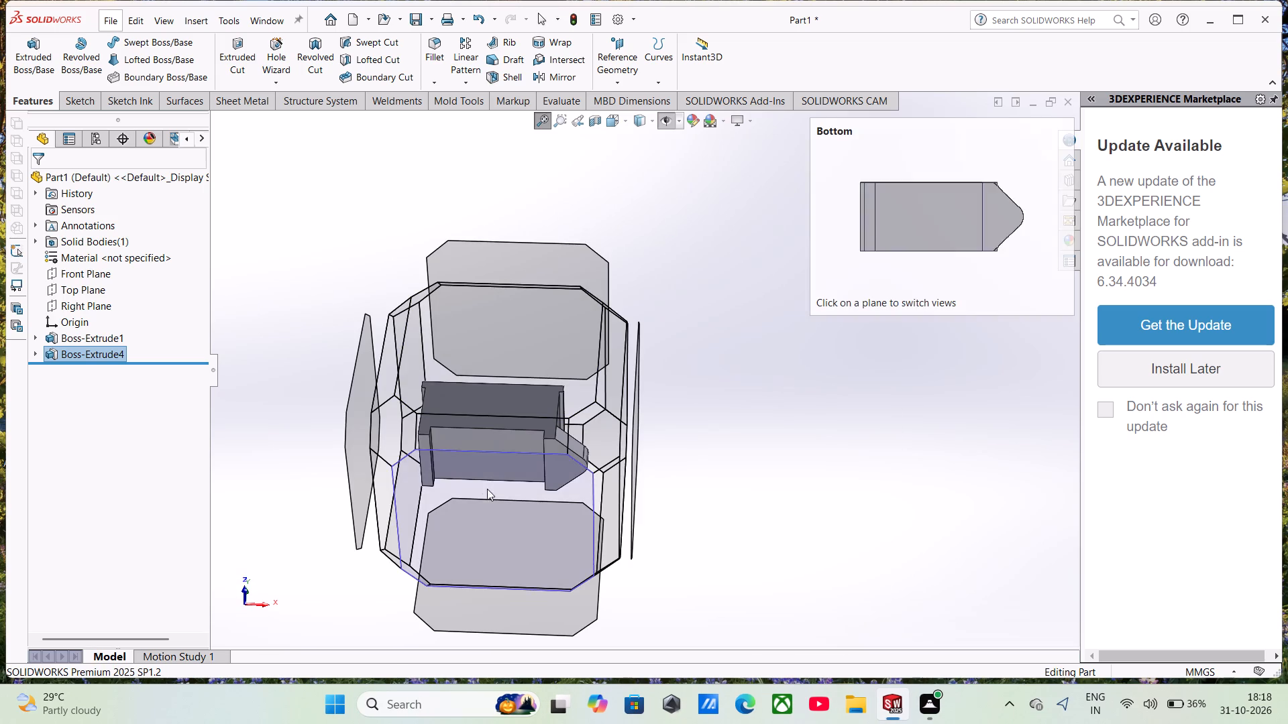
click(487, 489)
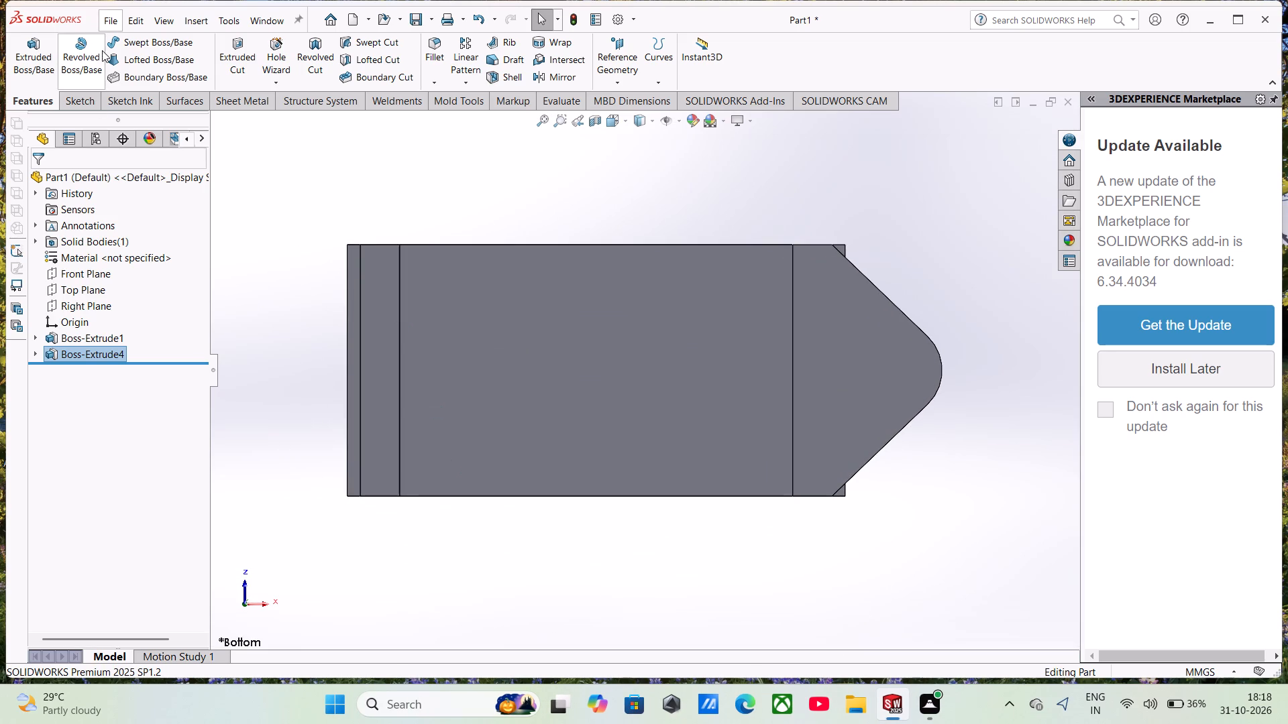
click(83, 102)
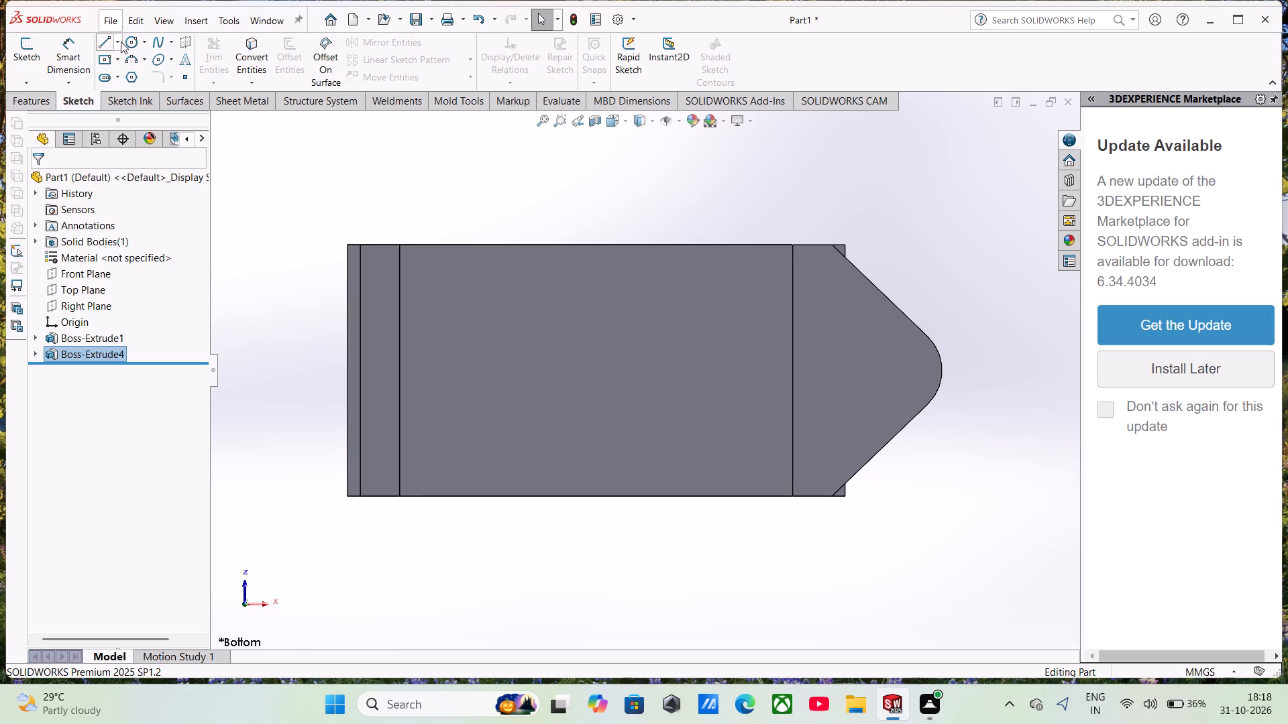
click(119, 42)
click(122, 96)
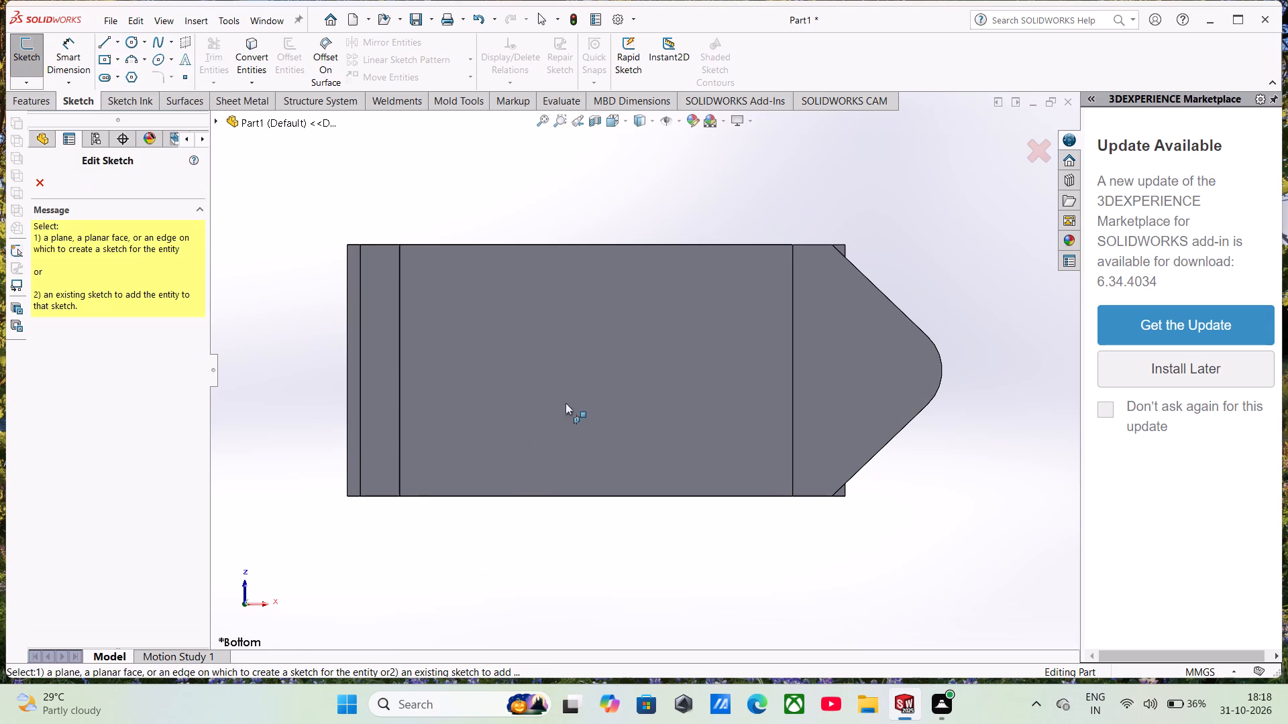
click(577, 392)
click(593, 373)
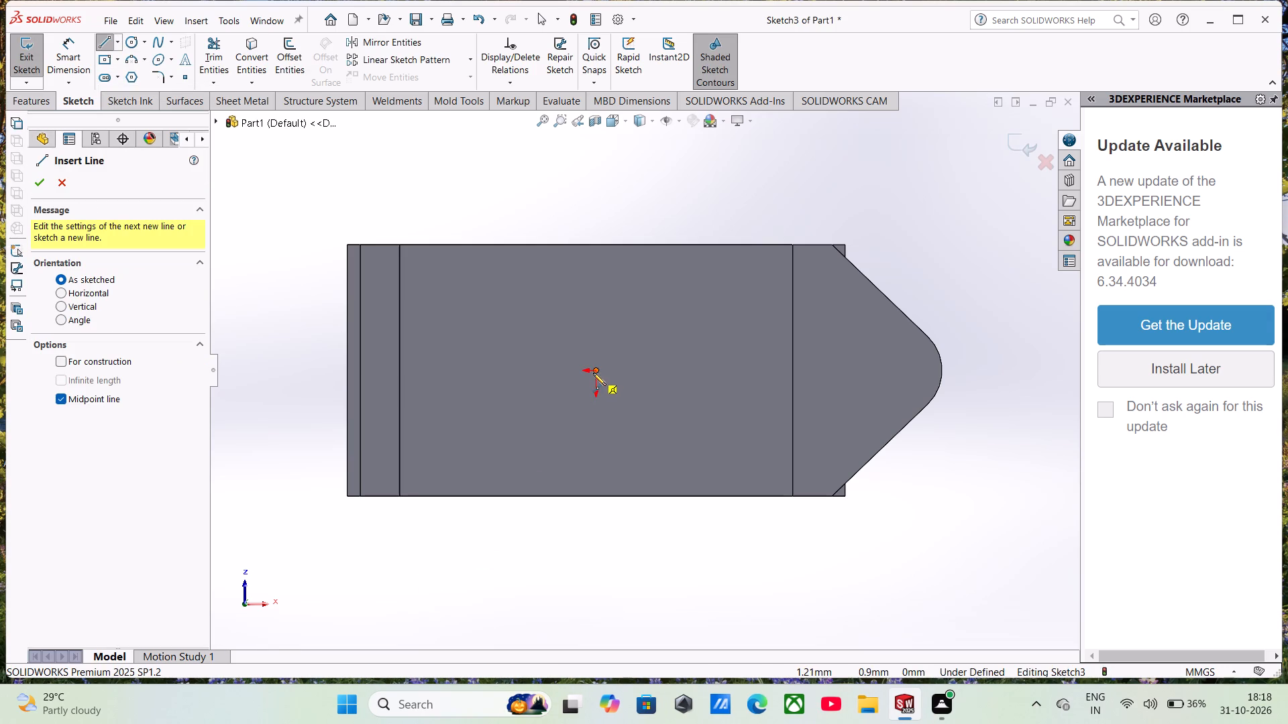
click(959, 371)
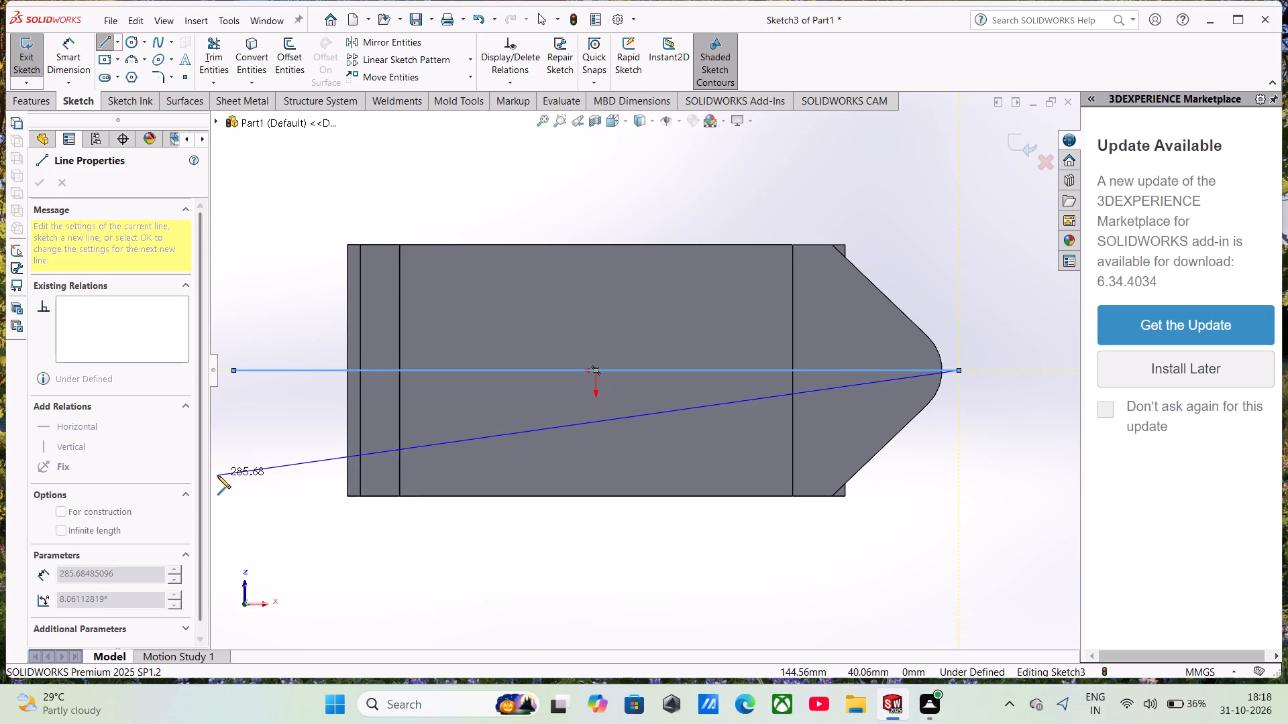
key(Escape)
Dimension the horizontal line's overall length as 228 mm.
click(67, 64)
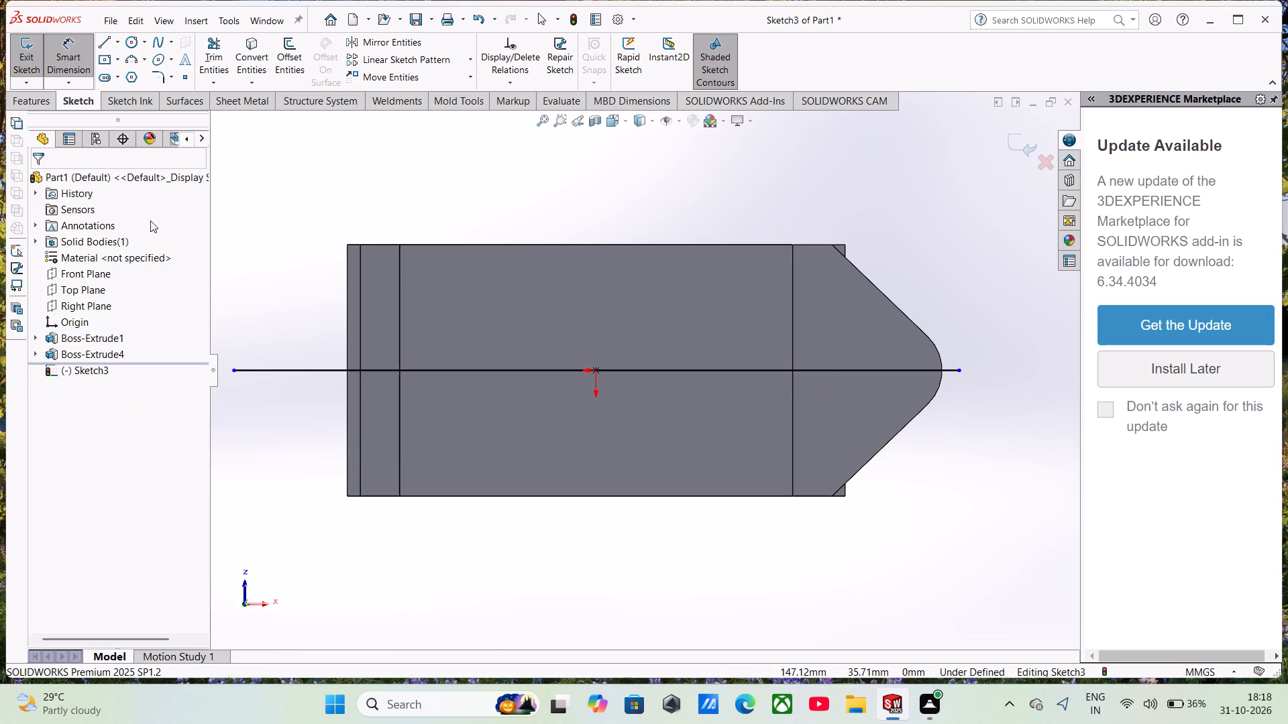
click(236, 370)
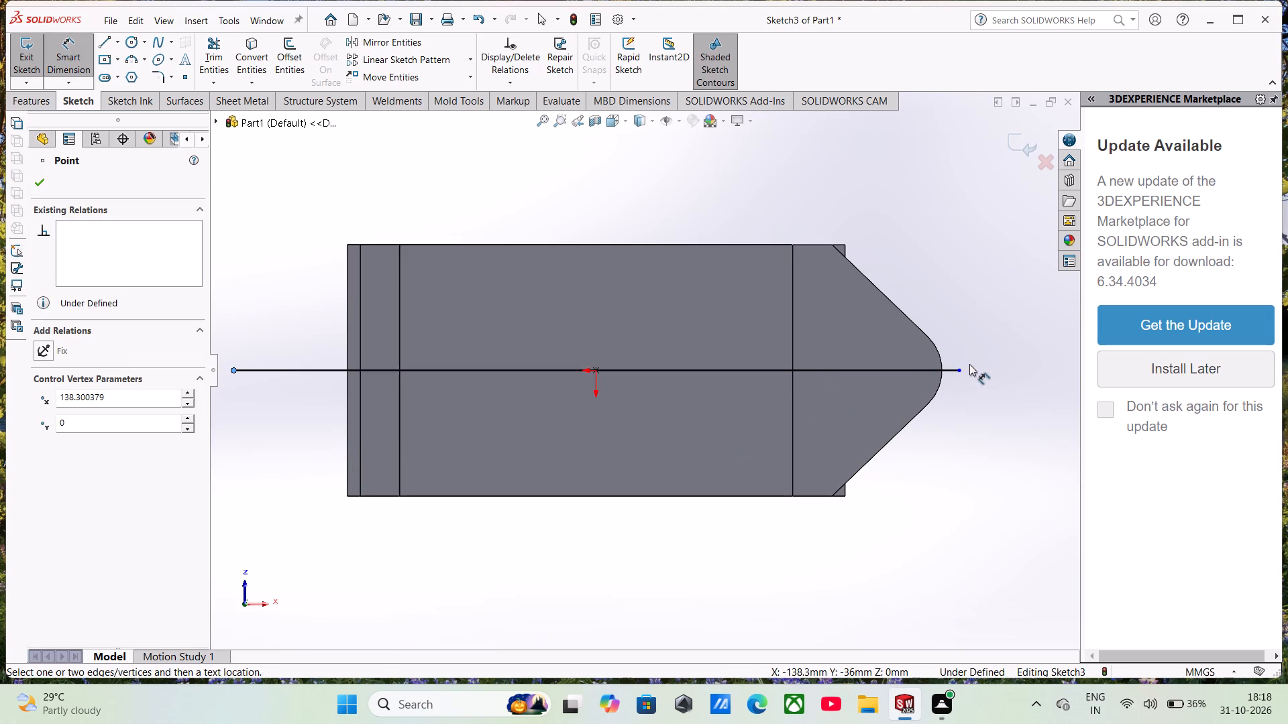
click(959, 372)
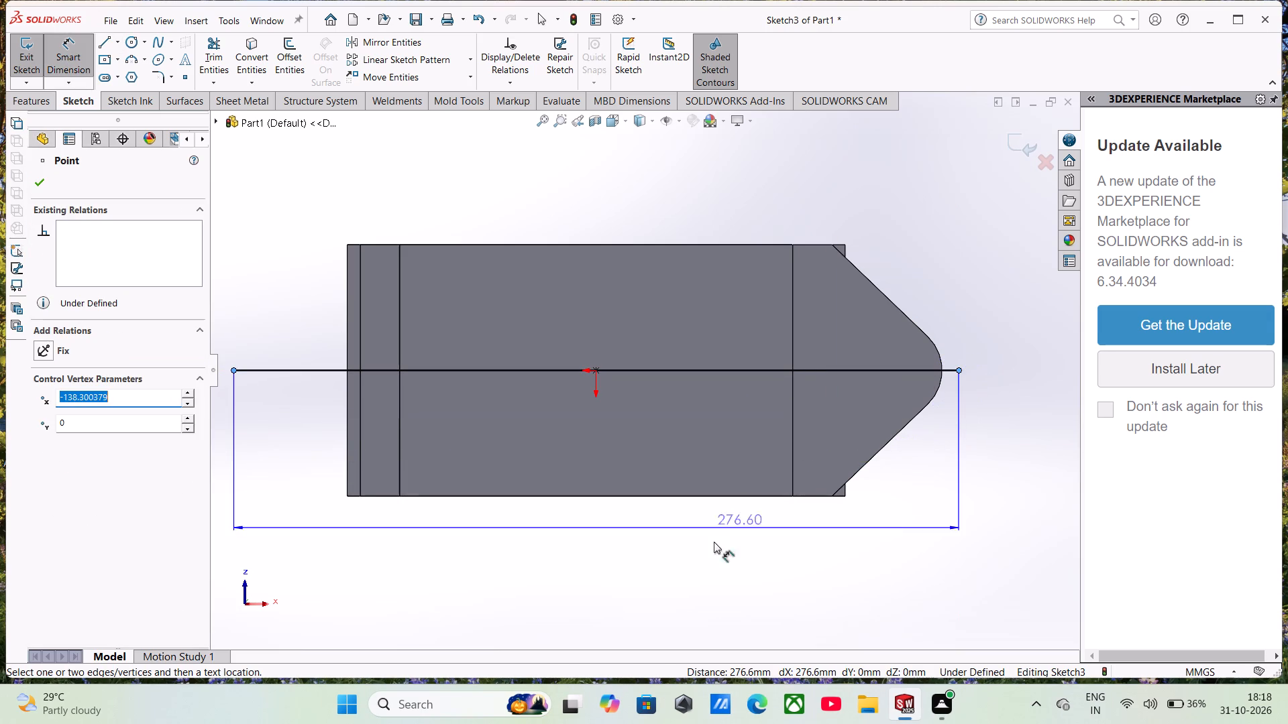
click(634, 593)
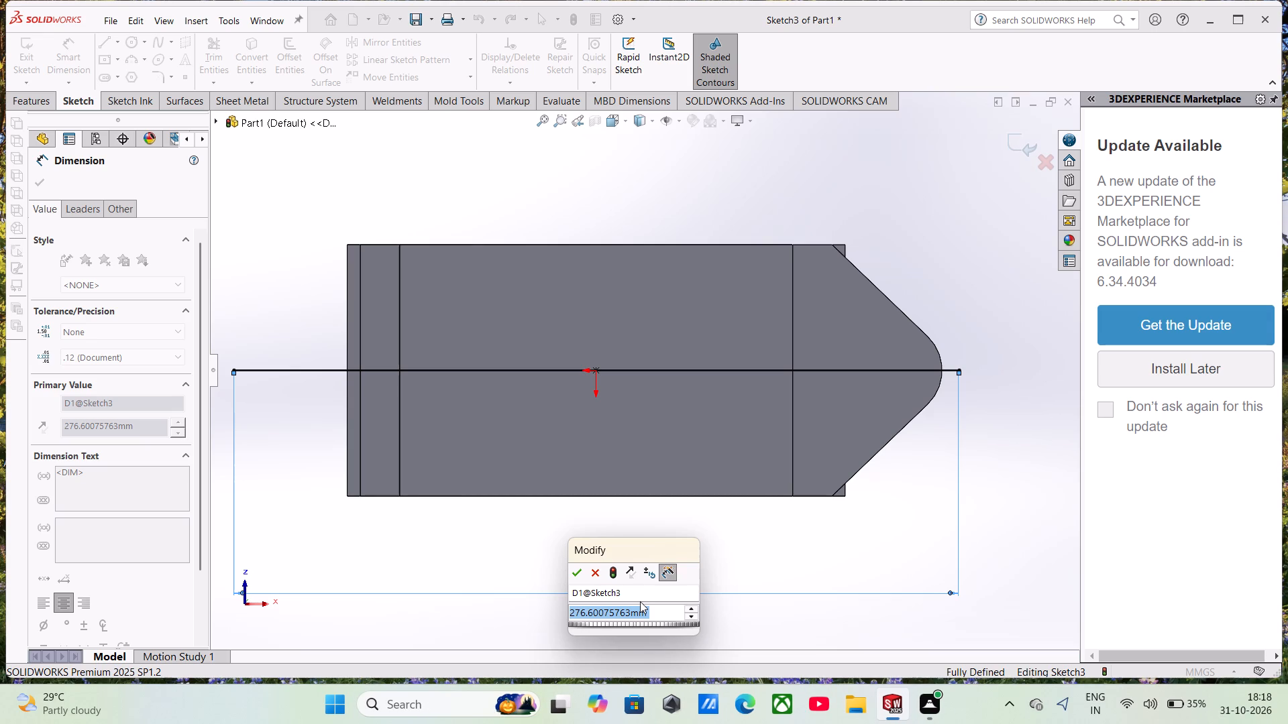
text(228)
key(Return)
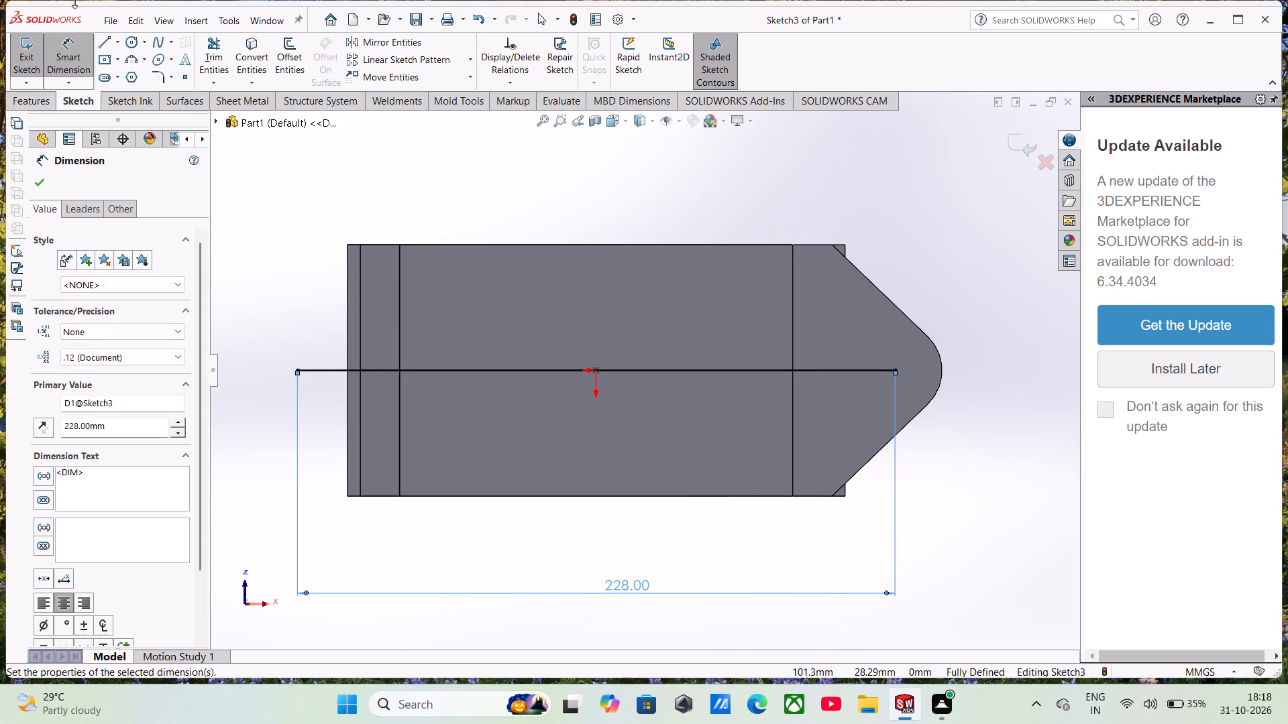
Draw a circle of 18 mm radius centred on the line's endpoint on the side opposite the existing lug.
click(129, 46)
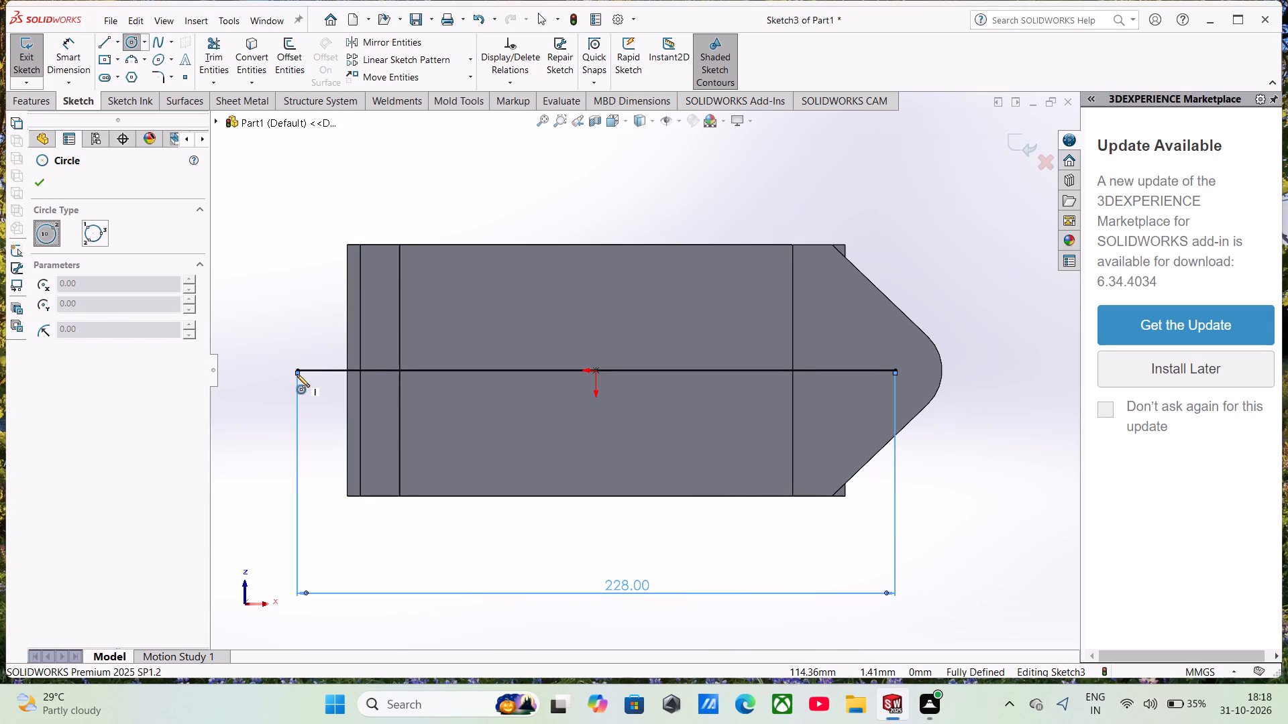
click(297, 374)
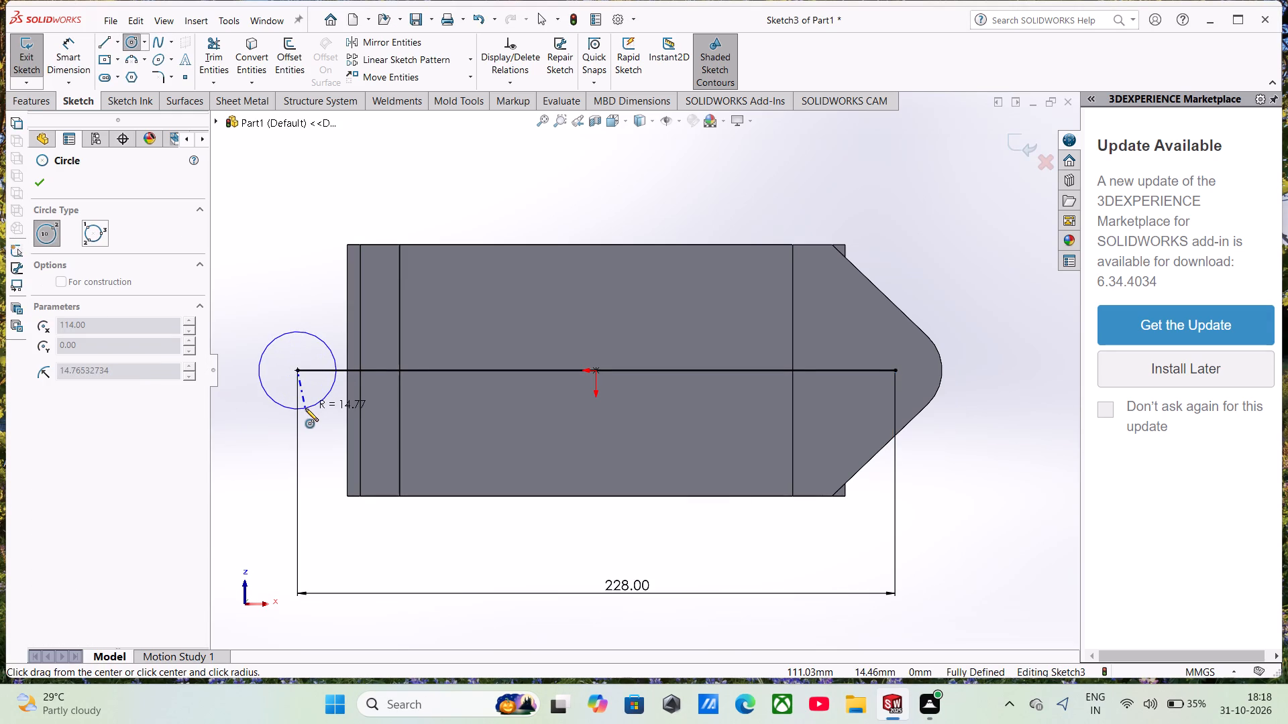
click(305, 408)
text(18)
key(Return)
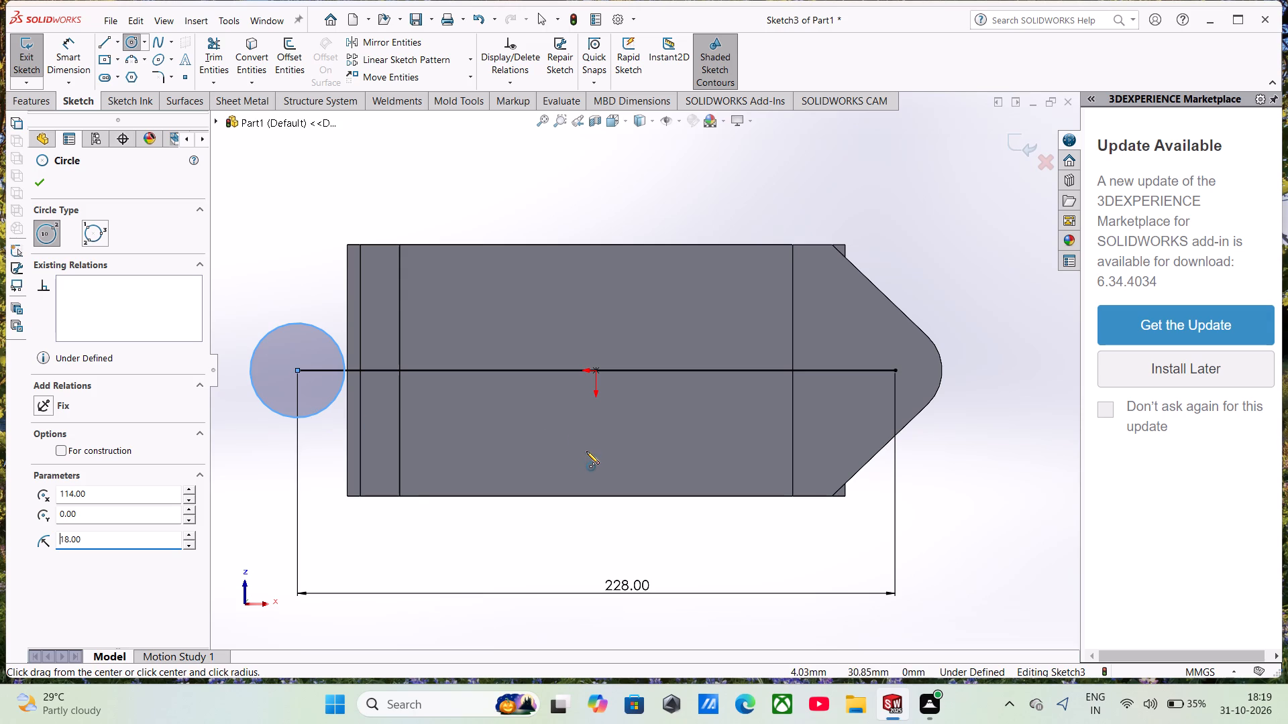
Convert the base's 96 mm side edge beside the circle into a sketch line.
click(249, 44)
click(362, 308)
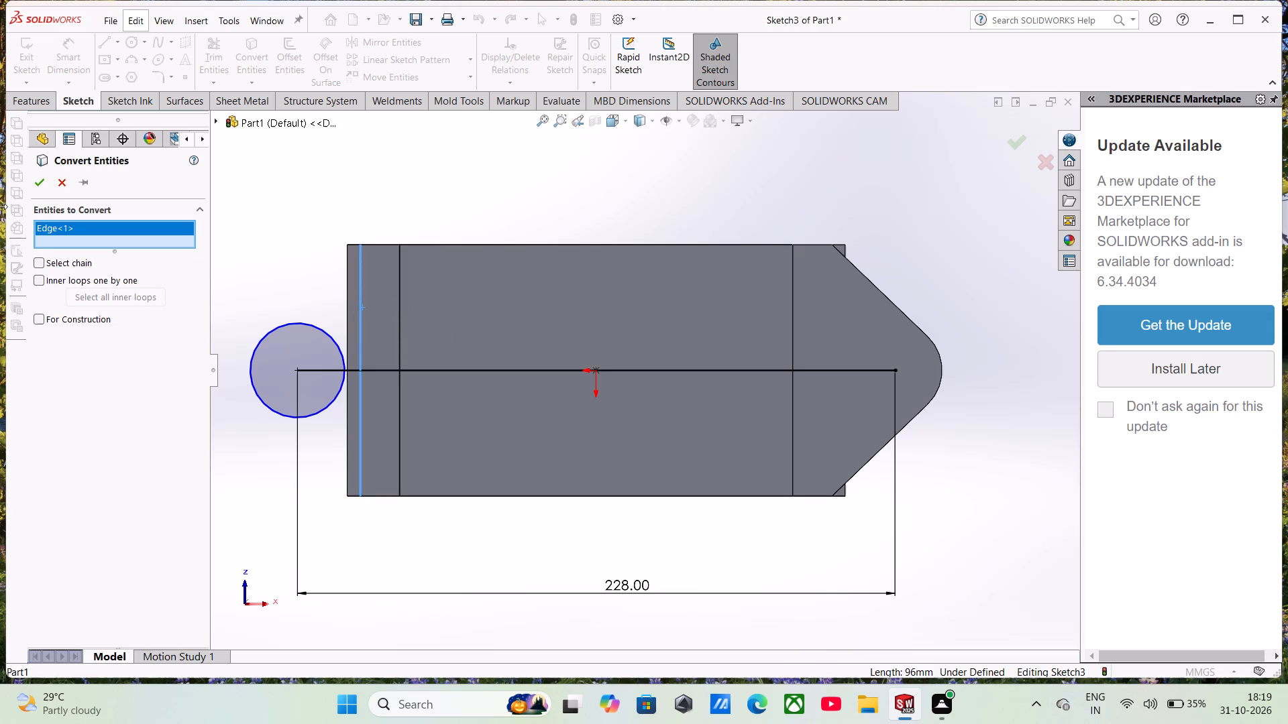
click(37, 181)
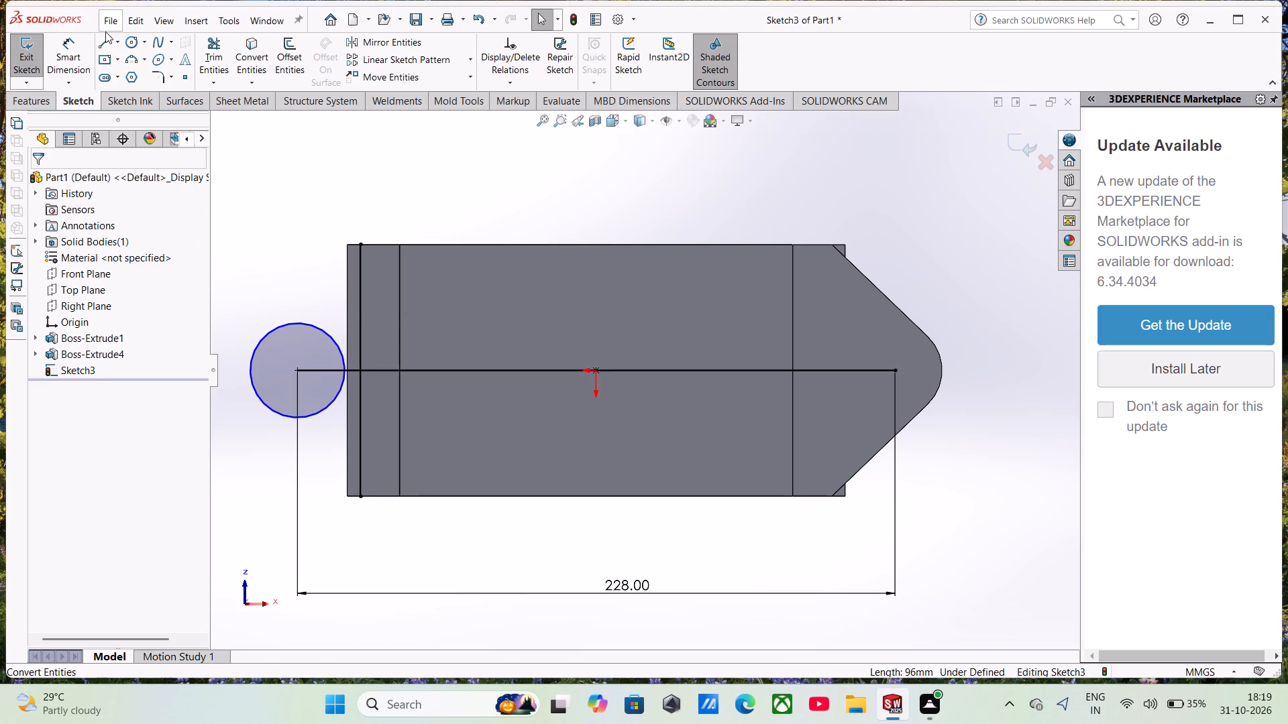
Draw two lines tangent to the circle, running from its upper and lower outer sides to the ends of the converted edge.
click(103, 42)
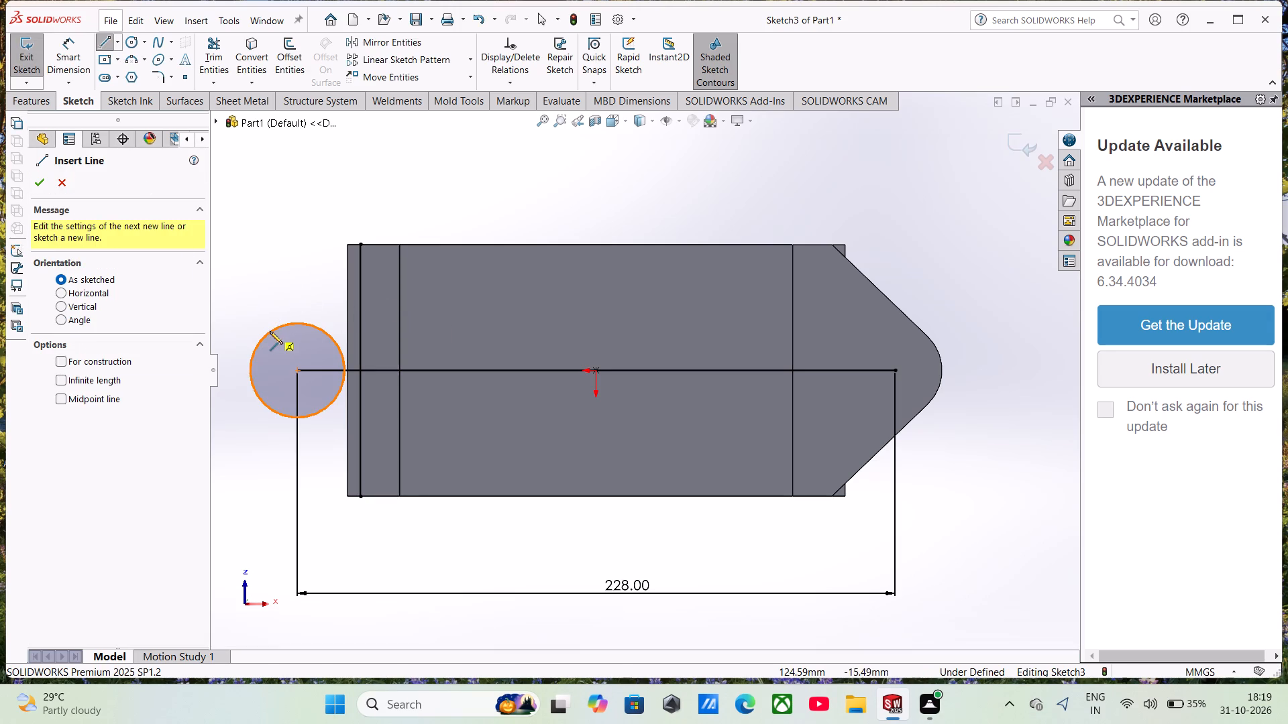
click(270, 333)
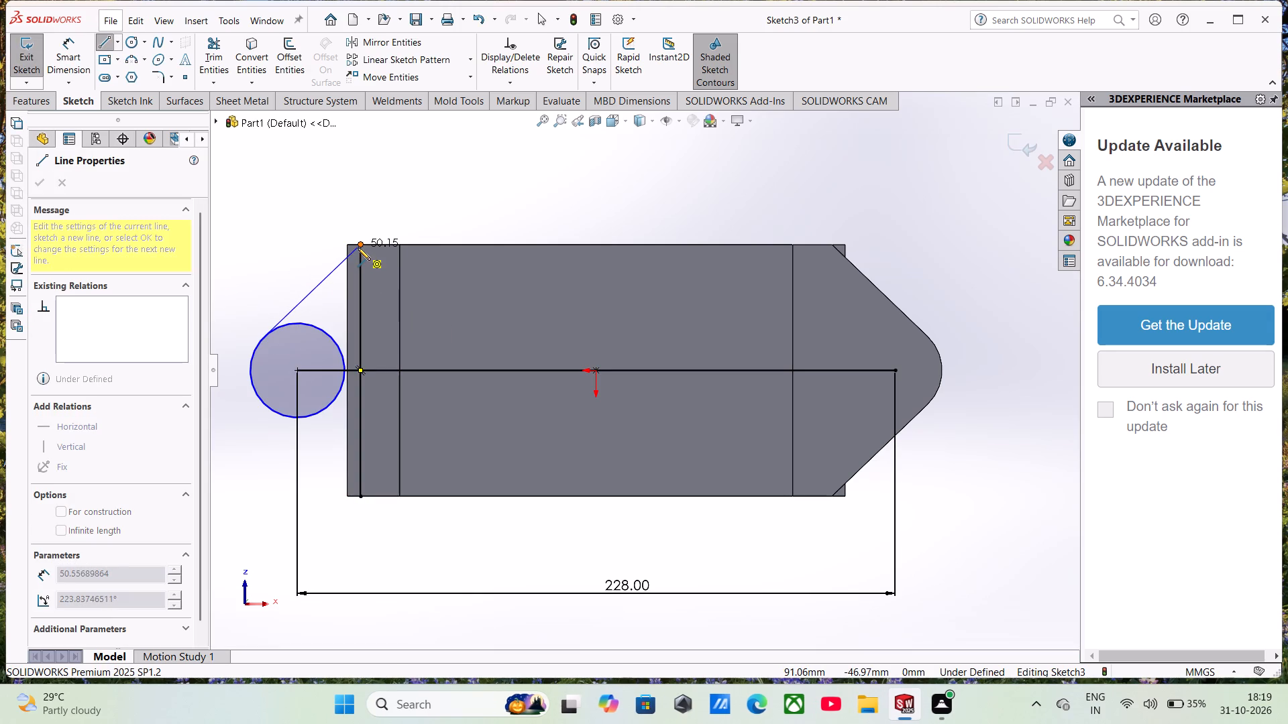
click(359, 244)
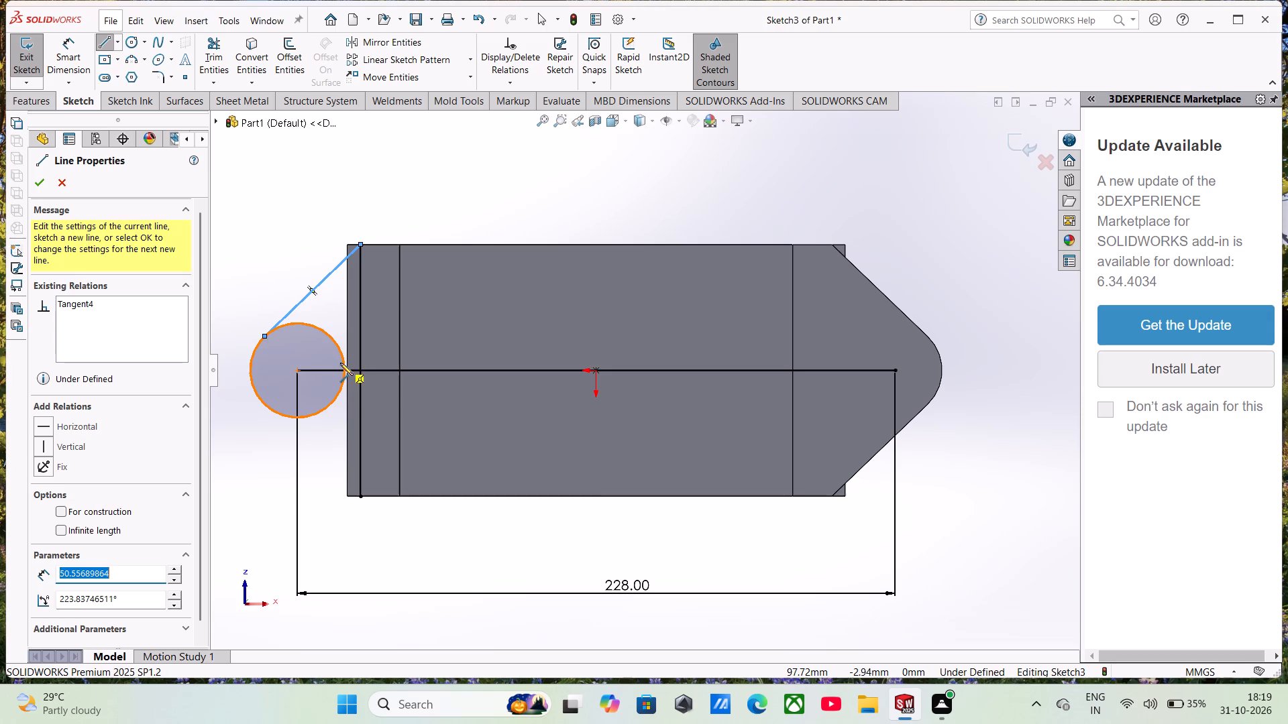
key(Escape)
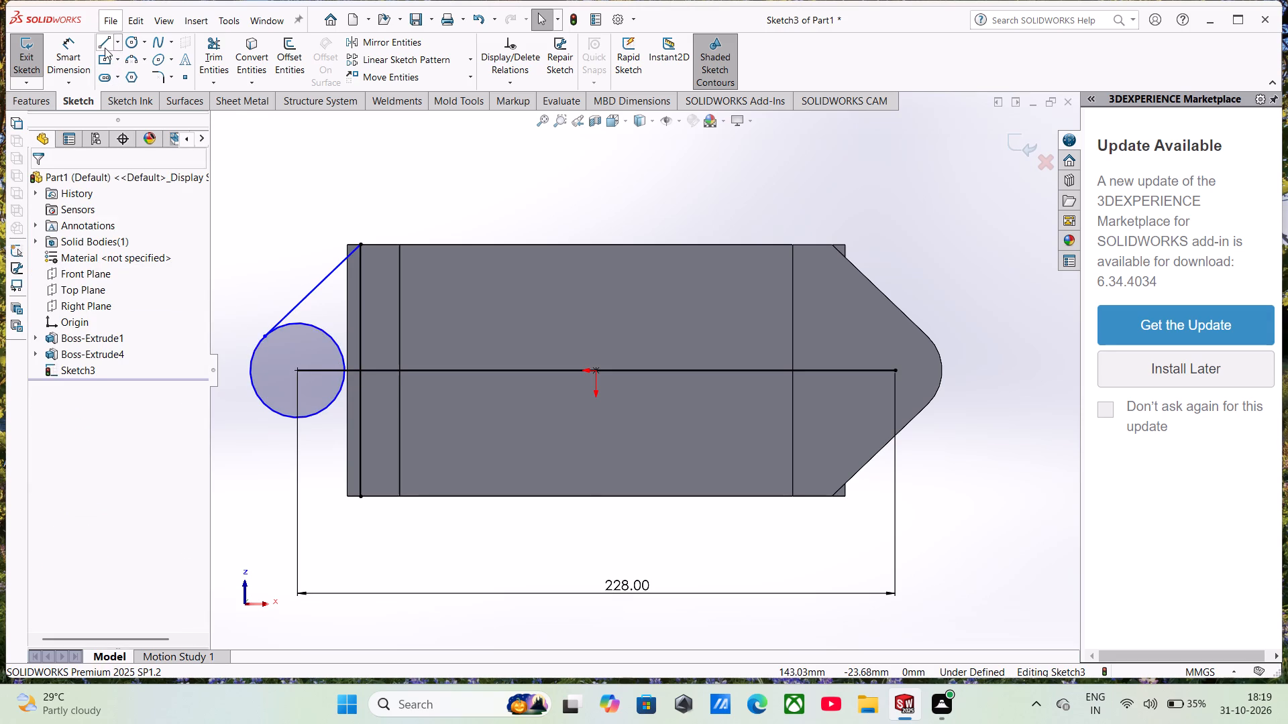
click(105, 48)
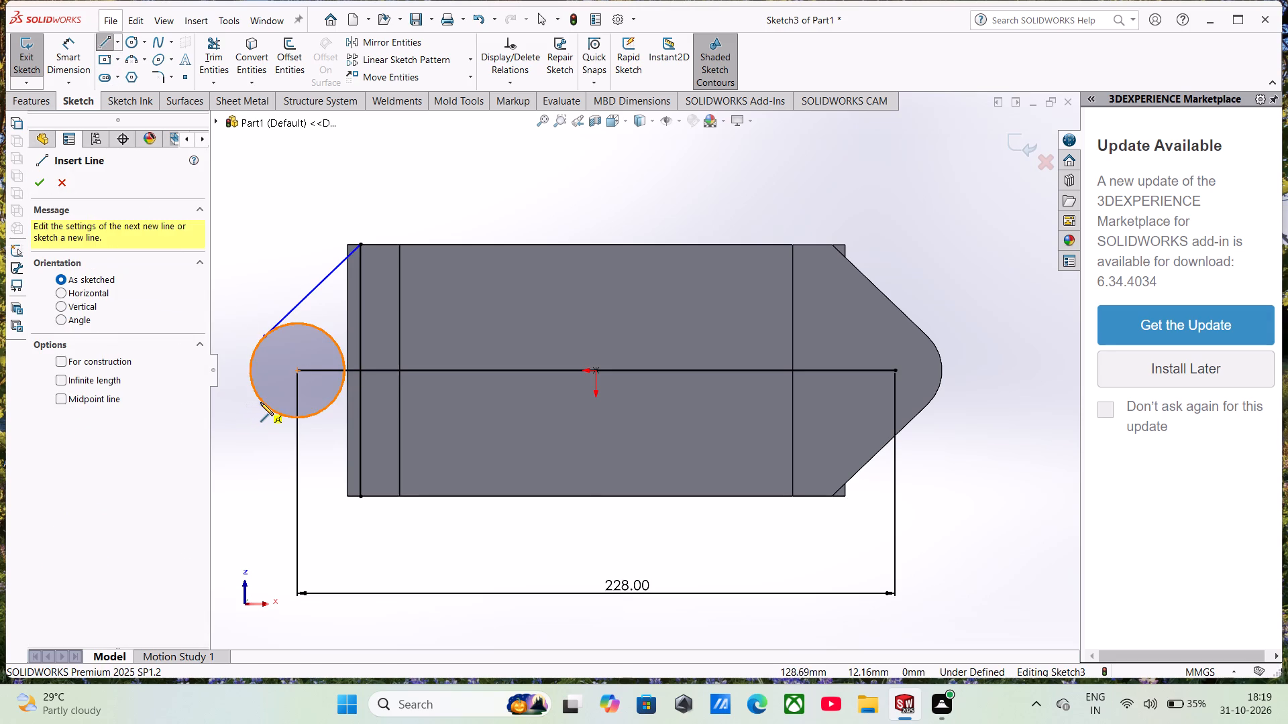
click(260, 402)
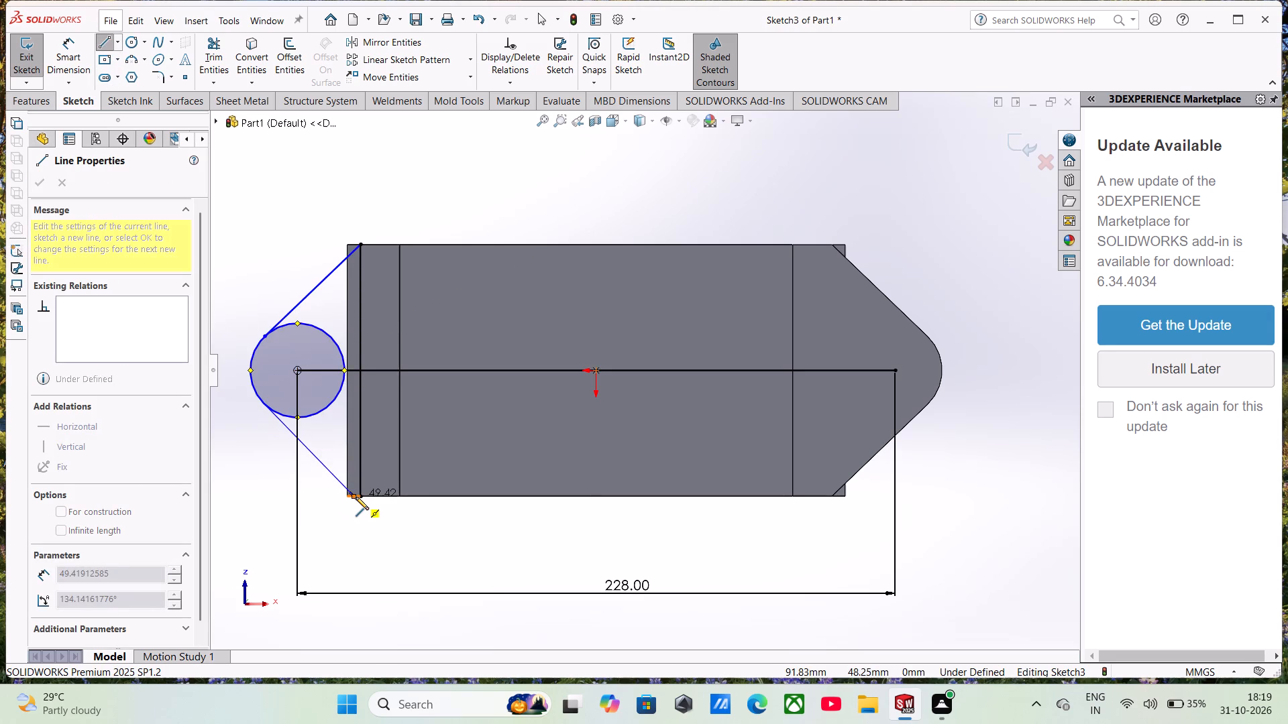
click(363, 497)
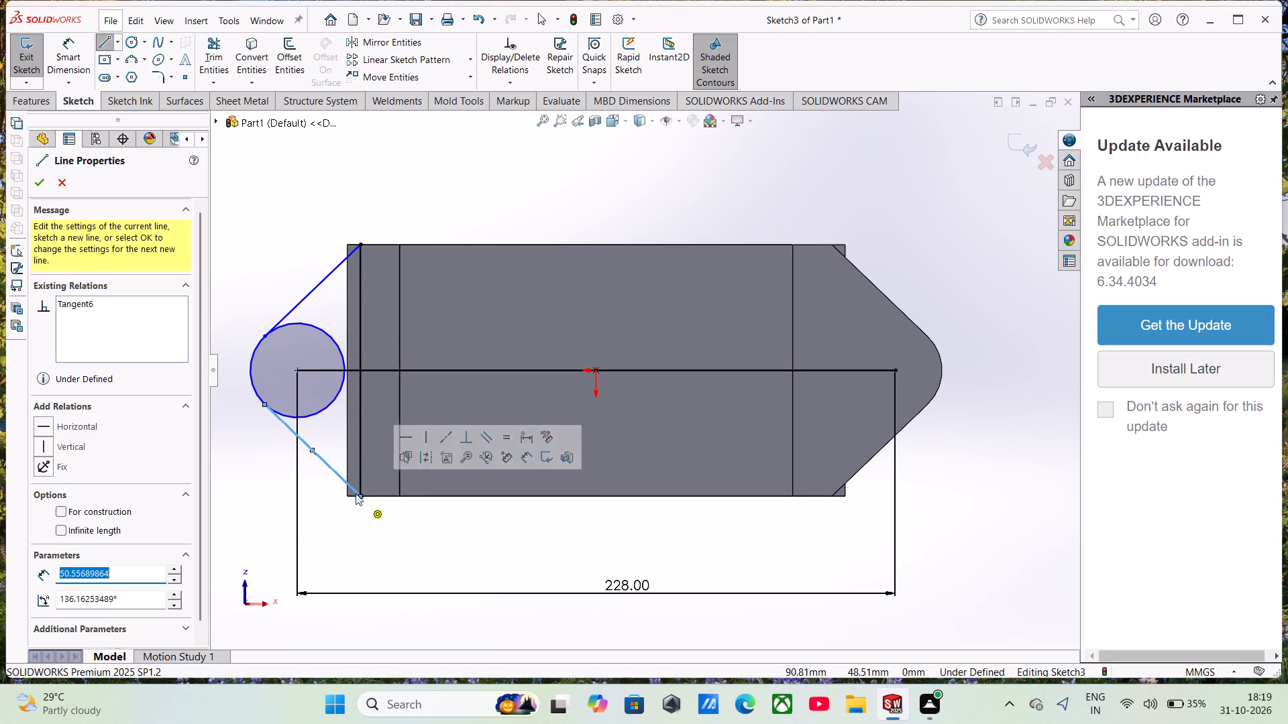
Trim away the circle's inner arcs between the two tangent lines, leaving a closed lug profile with a rounded outer end.
click(222, 52)
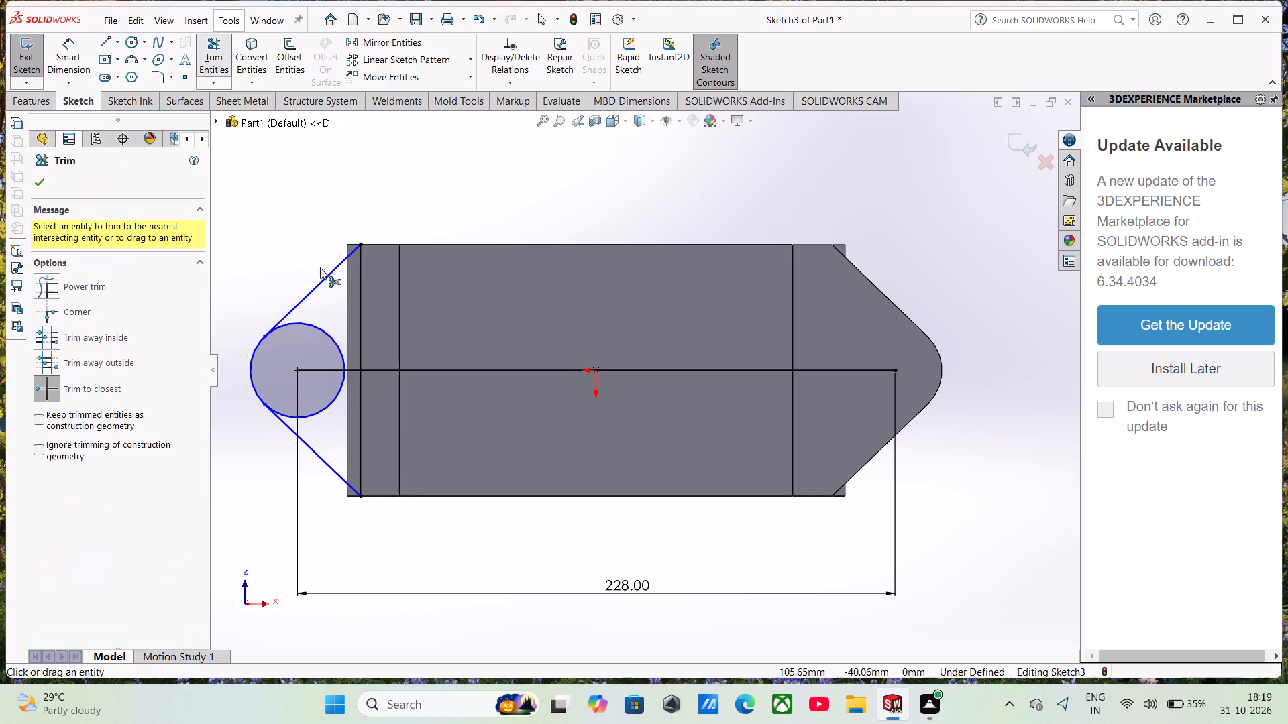
click(331, 338)
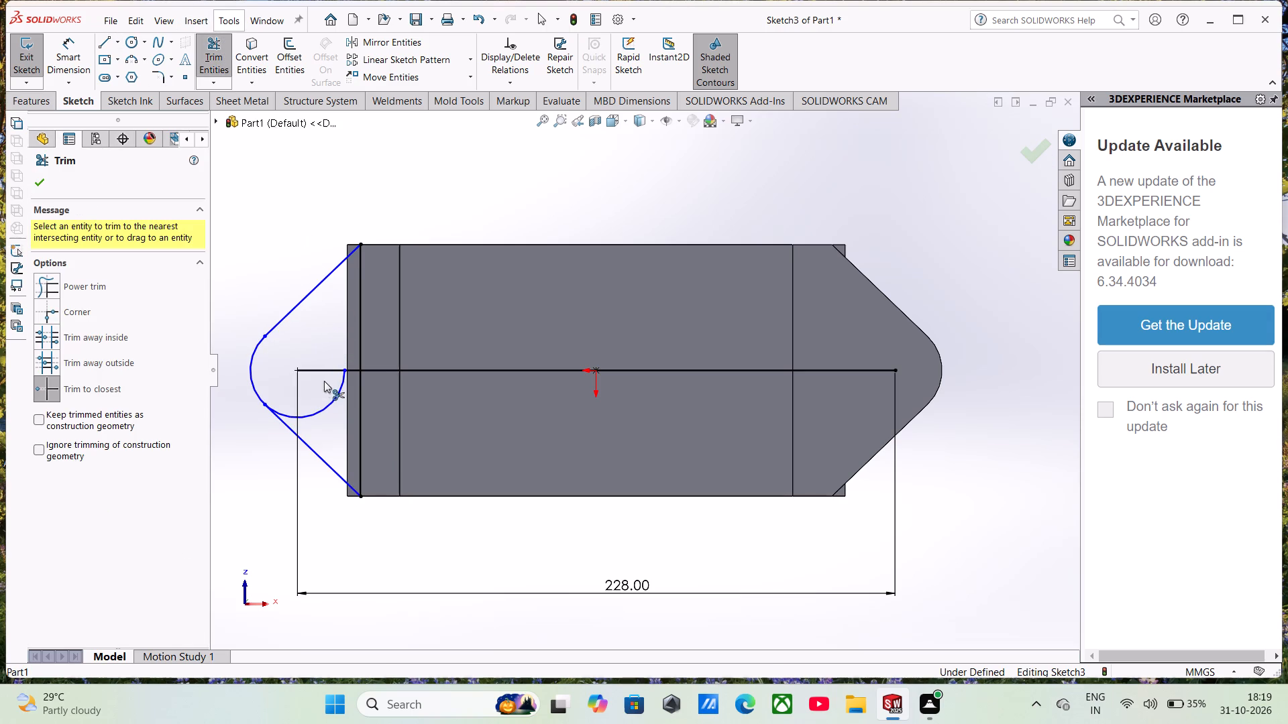
click(321, 405)
click(321, 409)
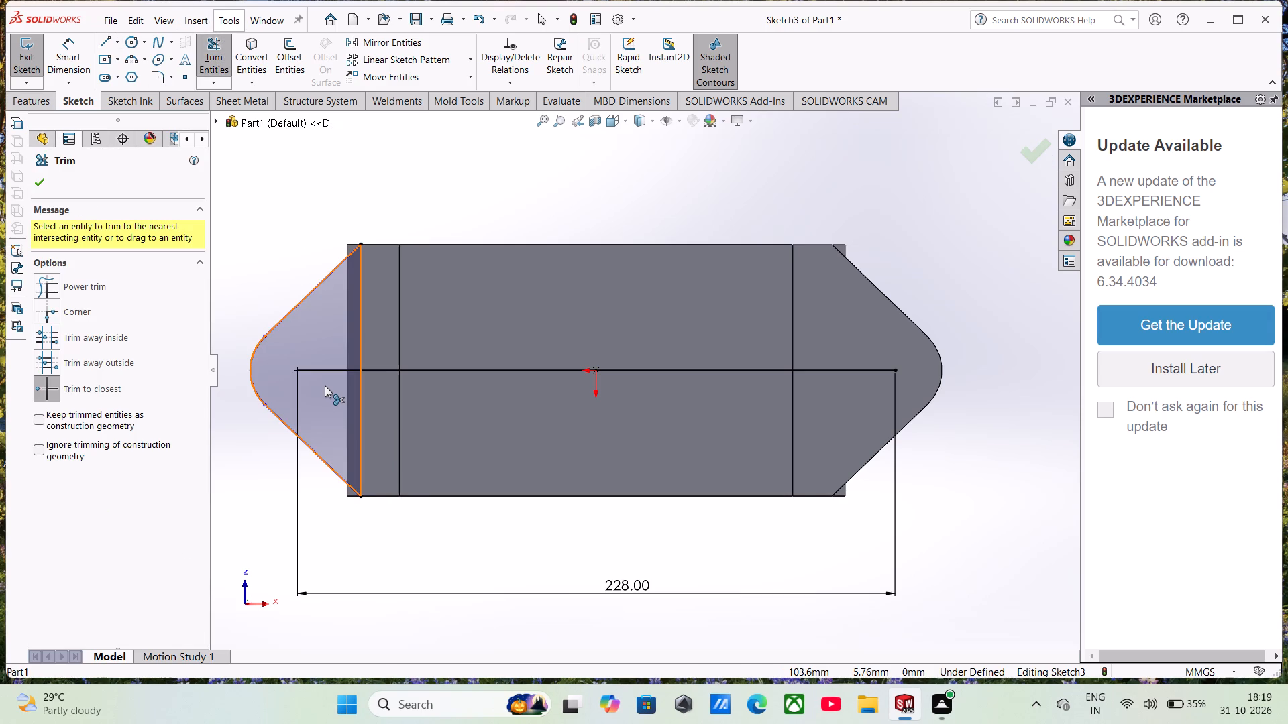
click(39, 190)
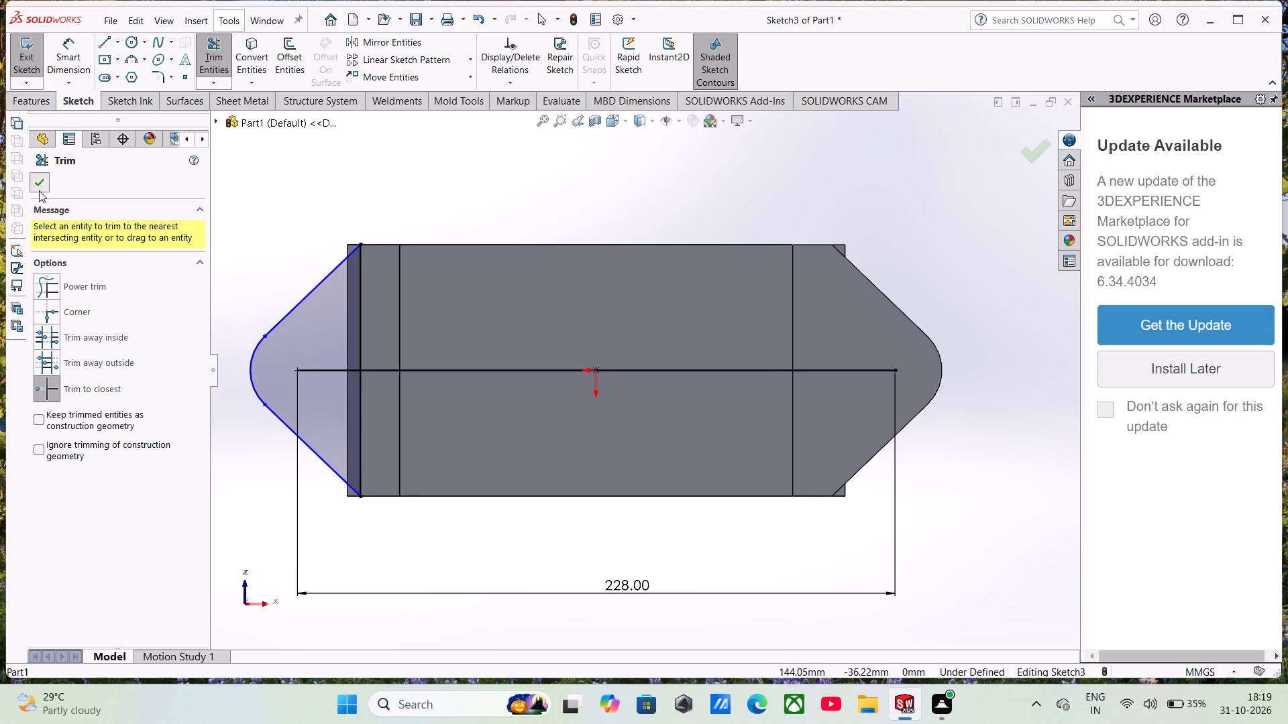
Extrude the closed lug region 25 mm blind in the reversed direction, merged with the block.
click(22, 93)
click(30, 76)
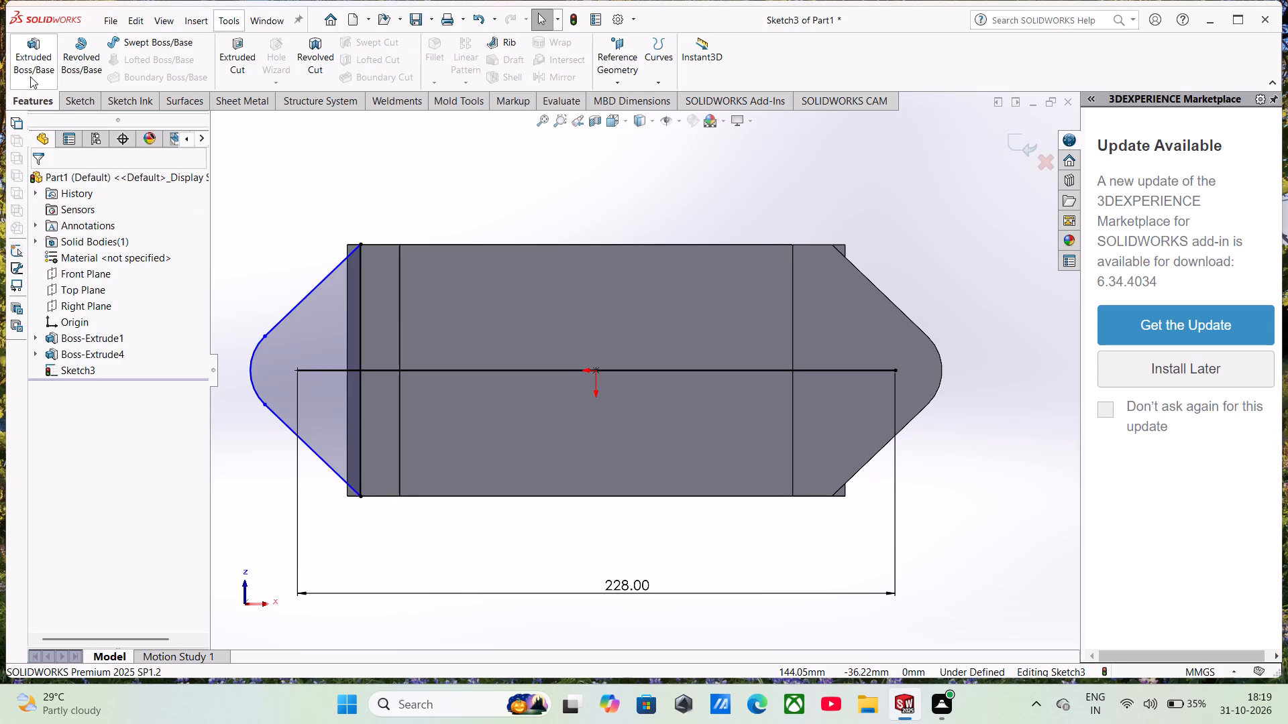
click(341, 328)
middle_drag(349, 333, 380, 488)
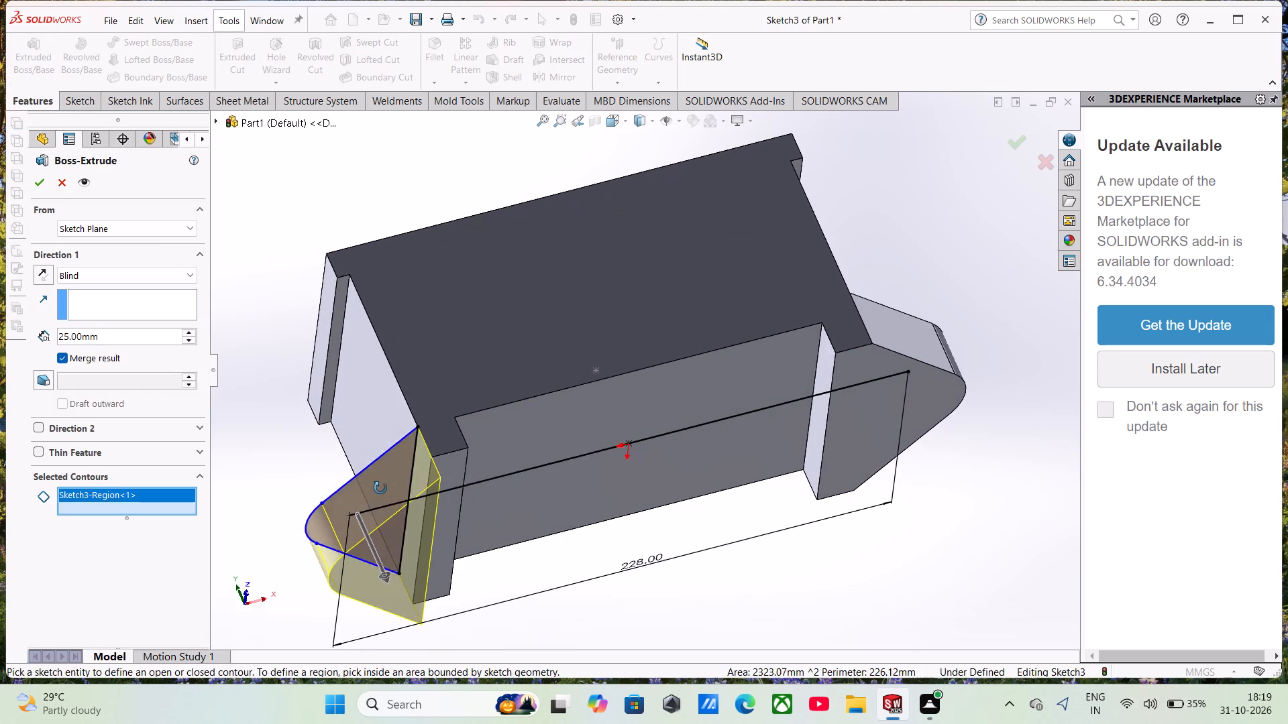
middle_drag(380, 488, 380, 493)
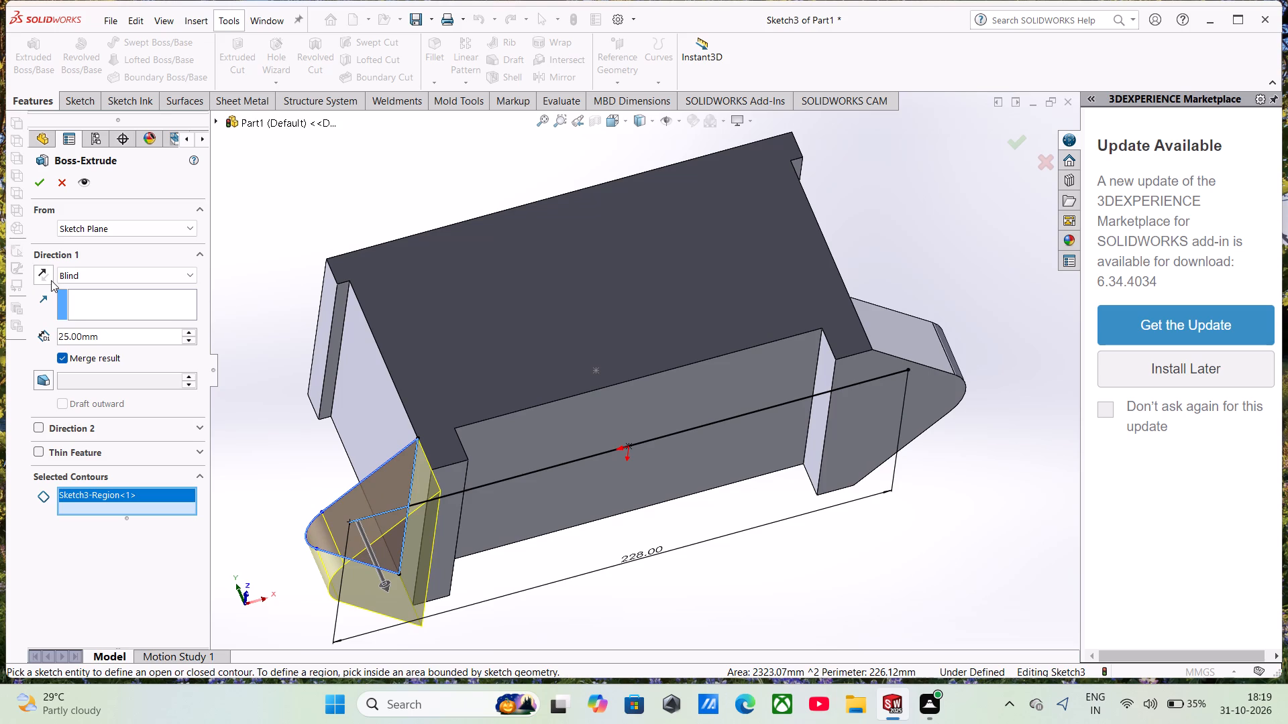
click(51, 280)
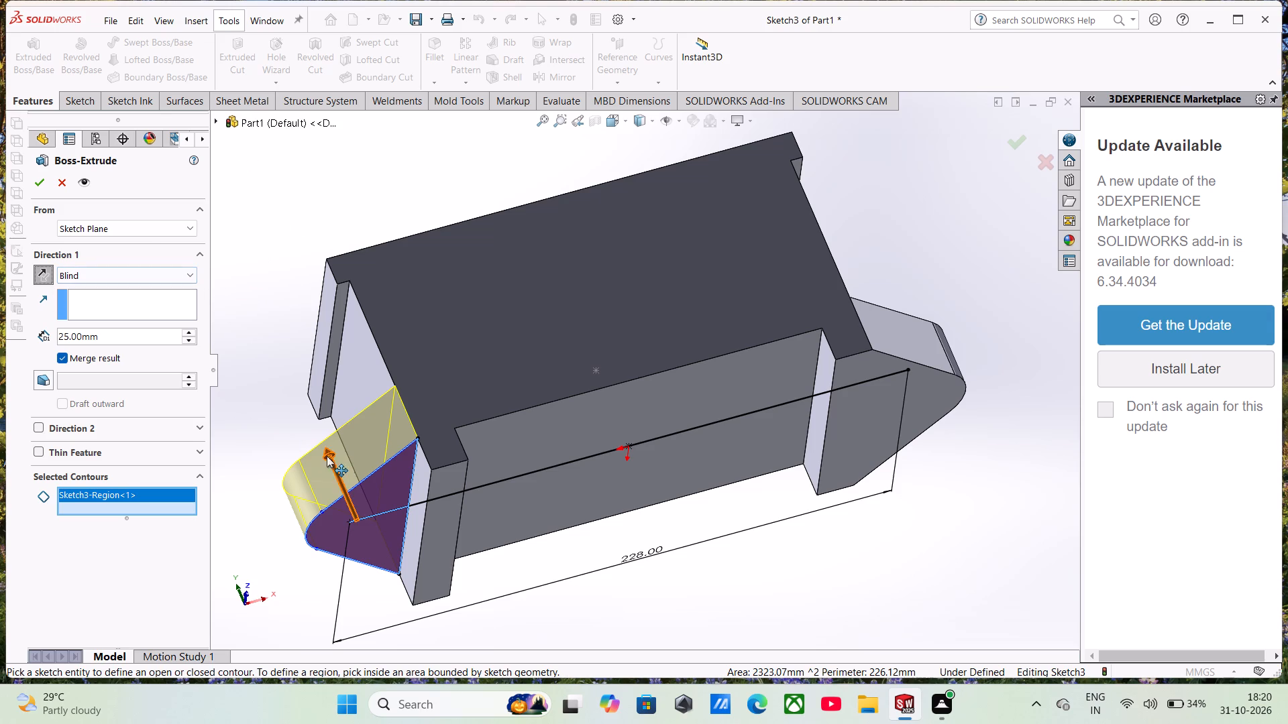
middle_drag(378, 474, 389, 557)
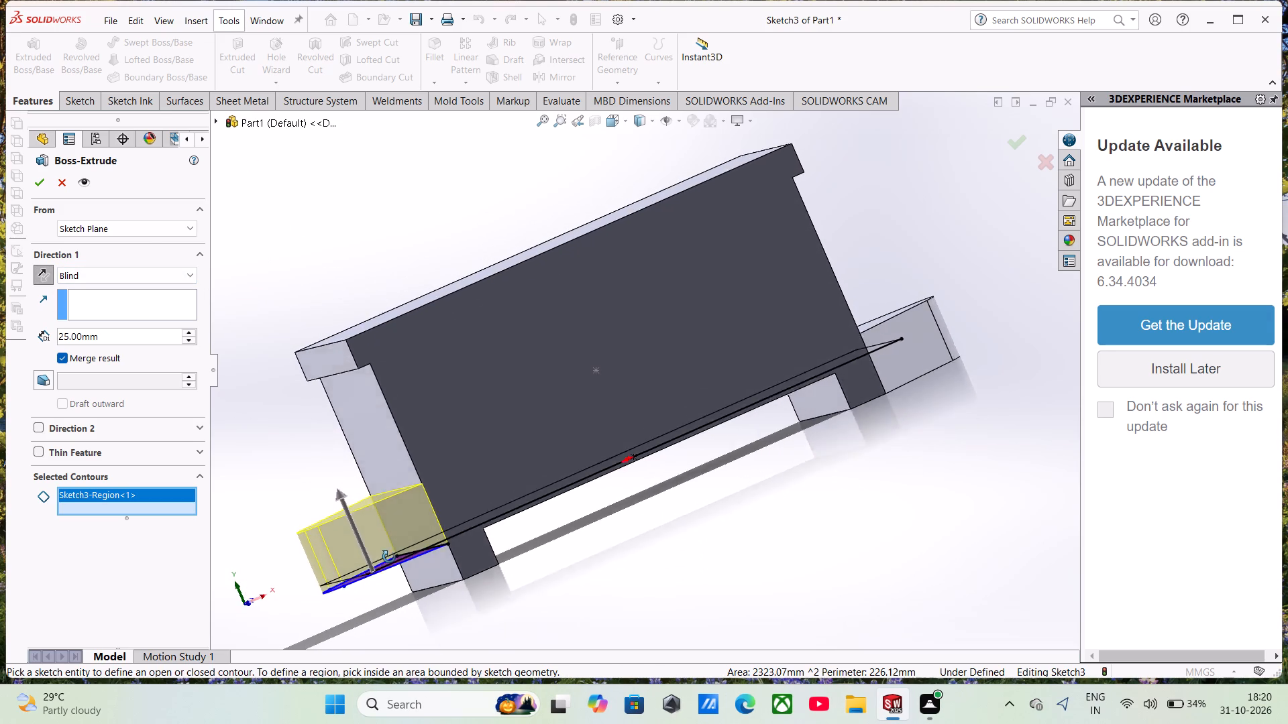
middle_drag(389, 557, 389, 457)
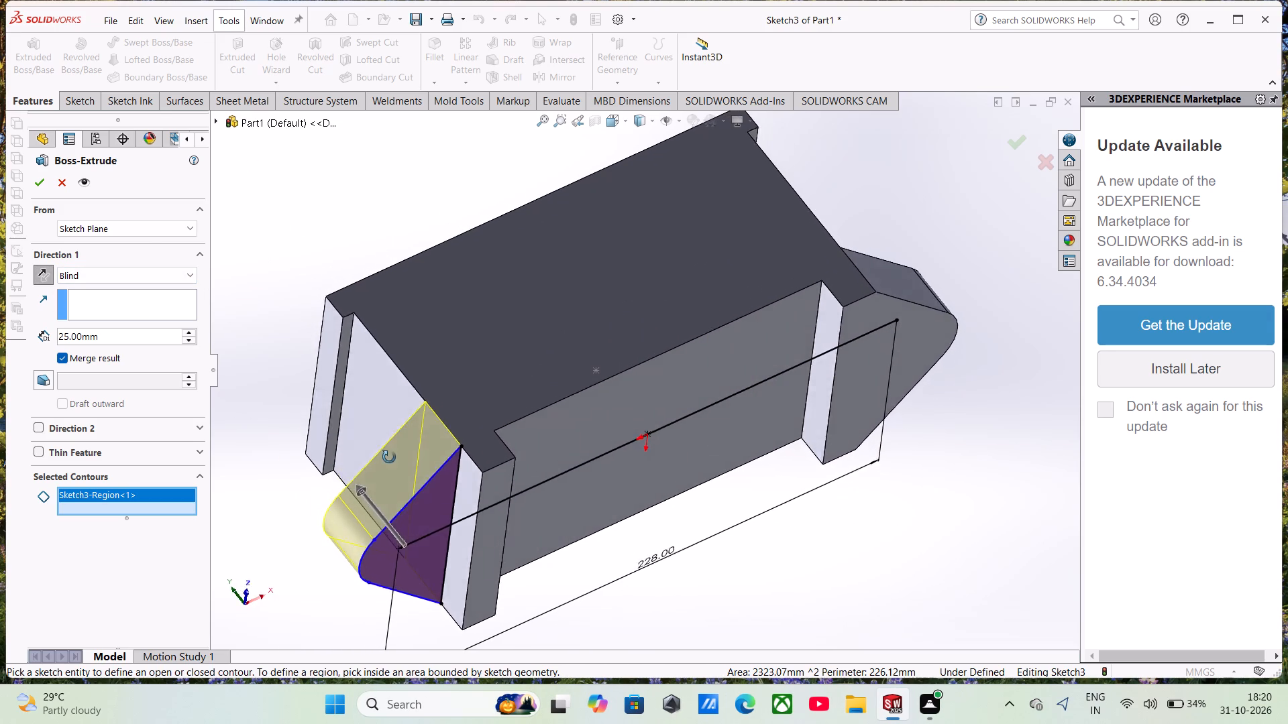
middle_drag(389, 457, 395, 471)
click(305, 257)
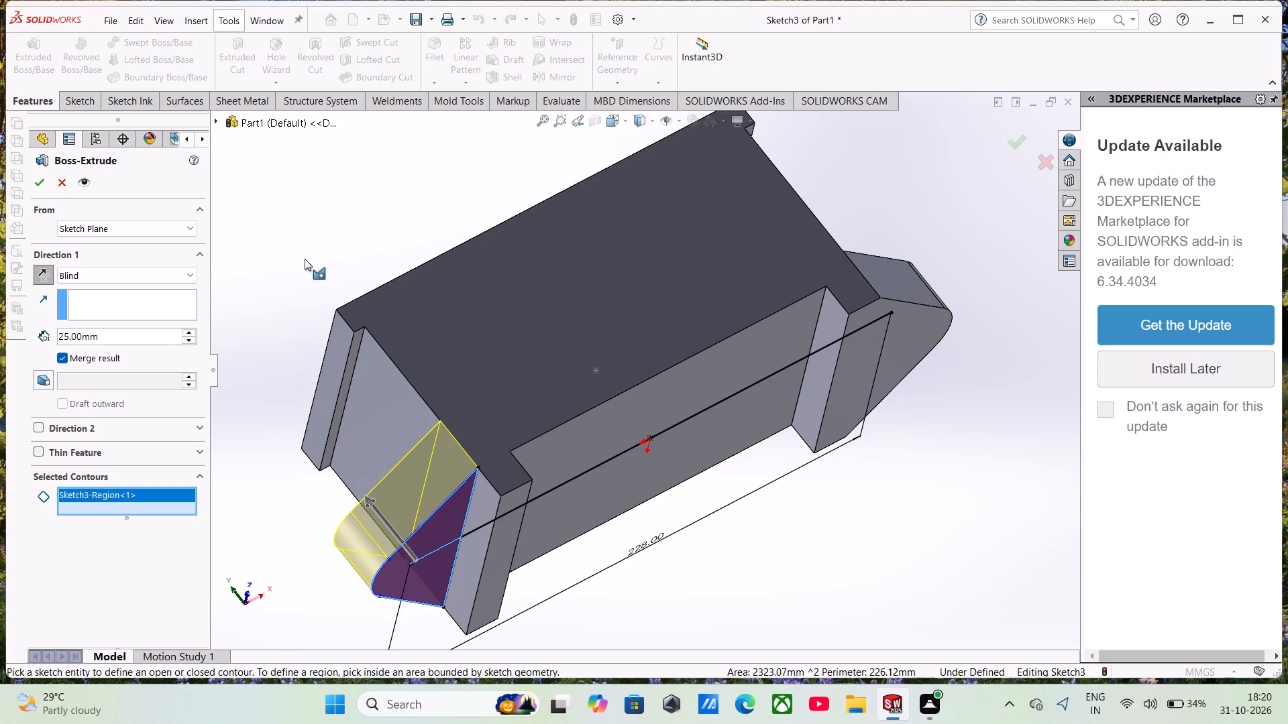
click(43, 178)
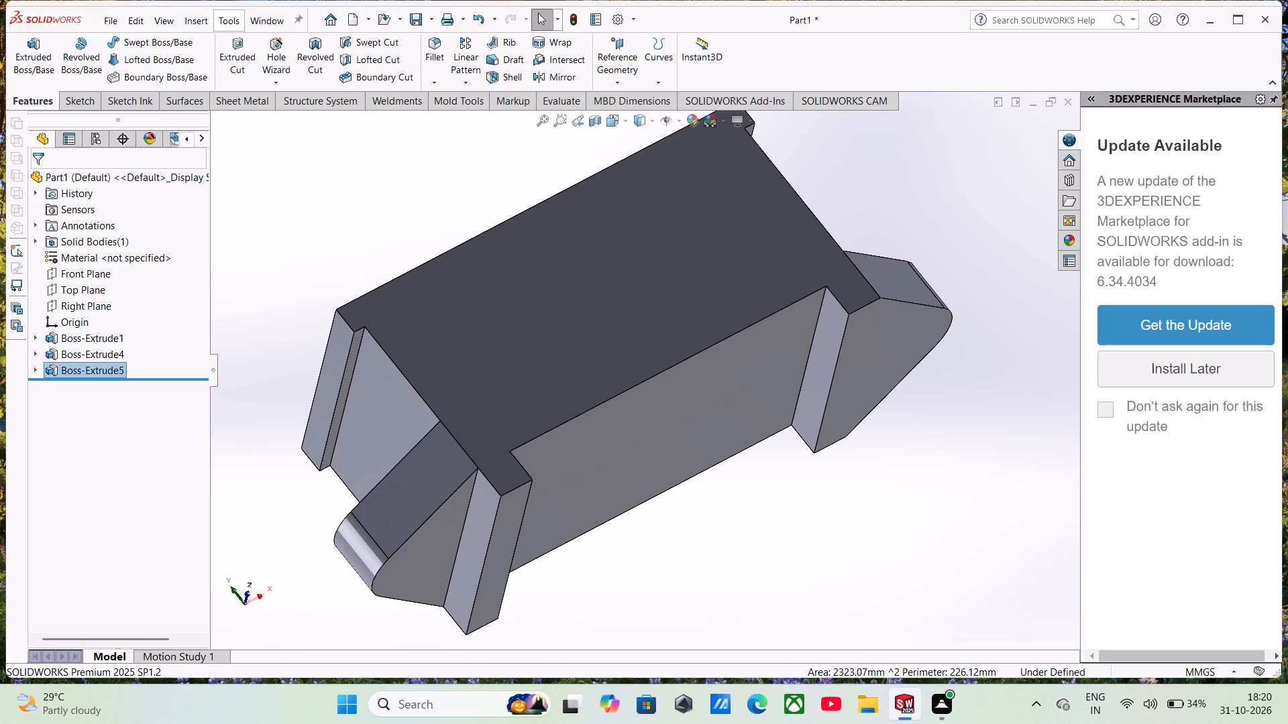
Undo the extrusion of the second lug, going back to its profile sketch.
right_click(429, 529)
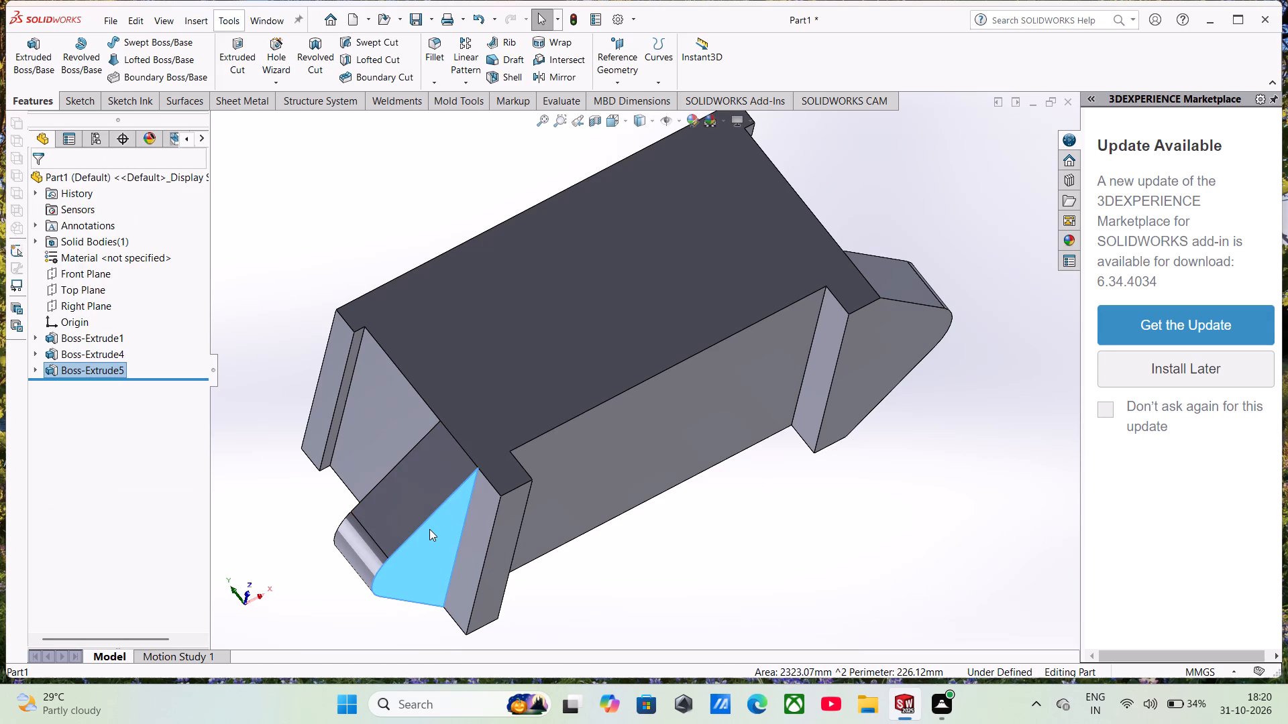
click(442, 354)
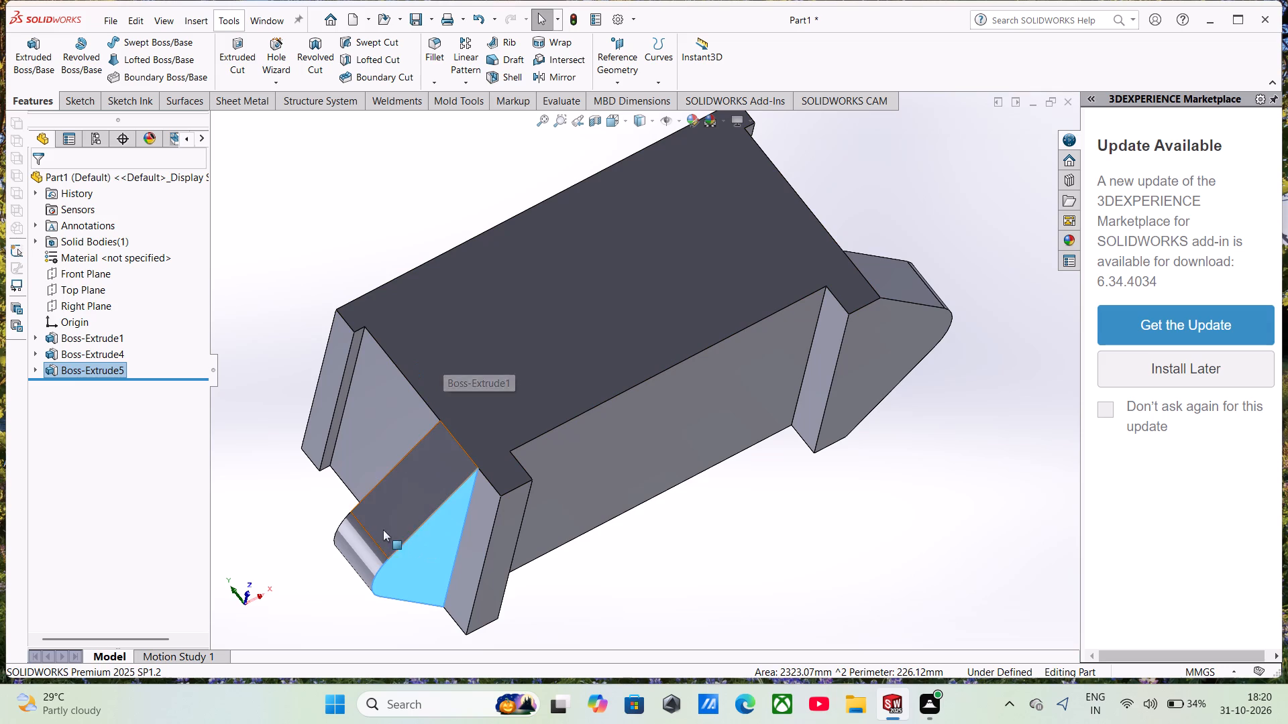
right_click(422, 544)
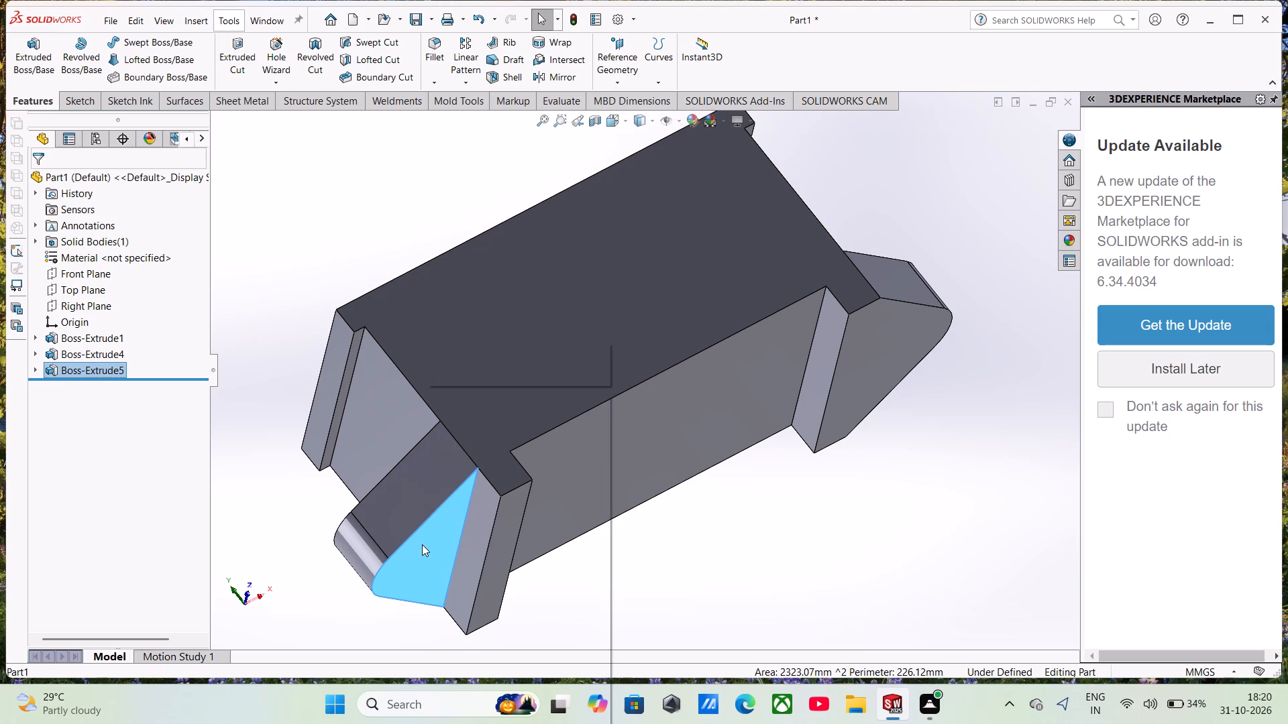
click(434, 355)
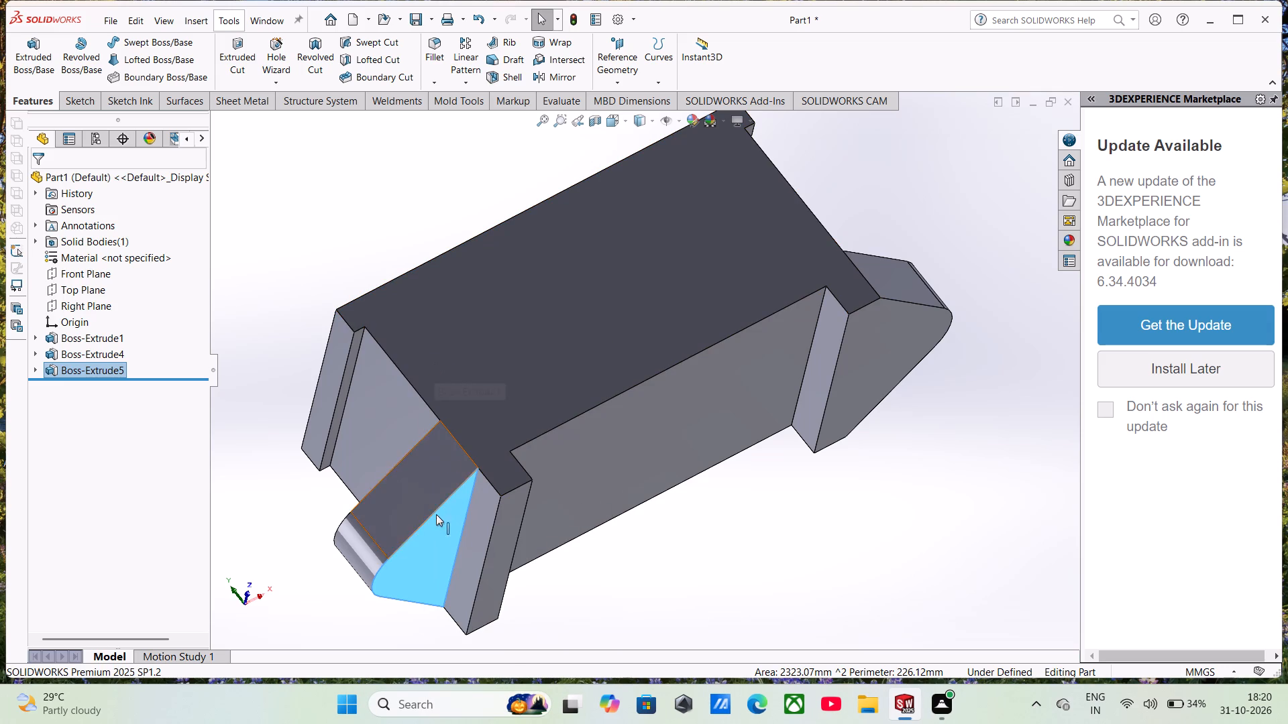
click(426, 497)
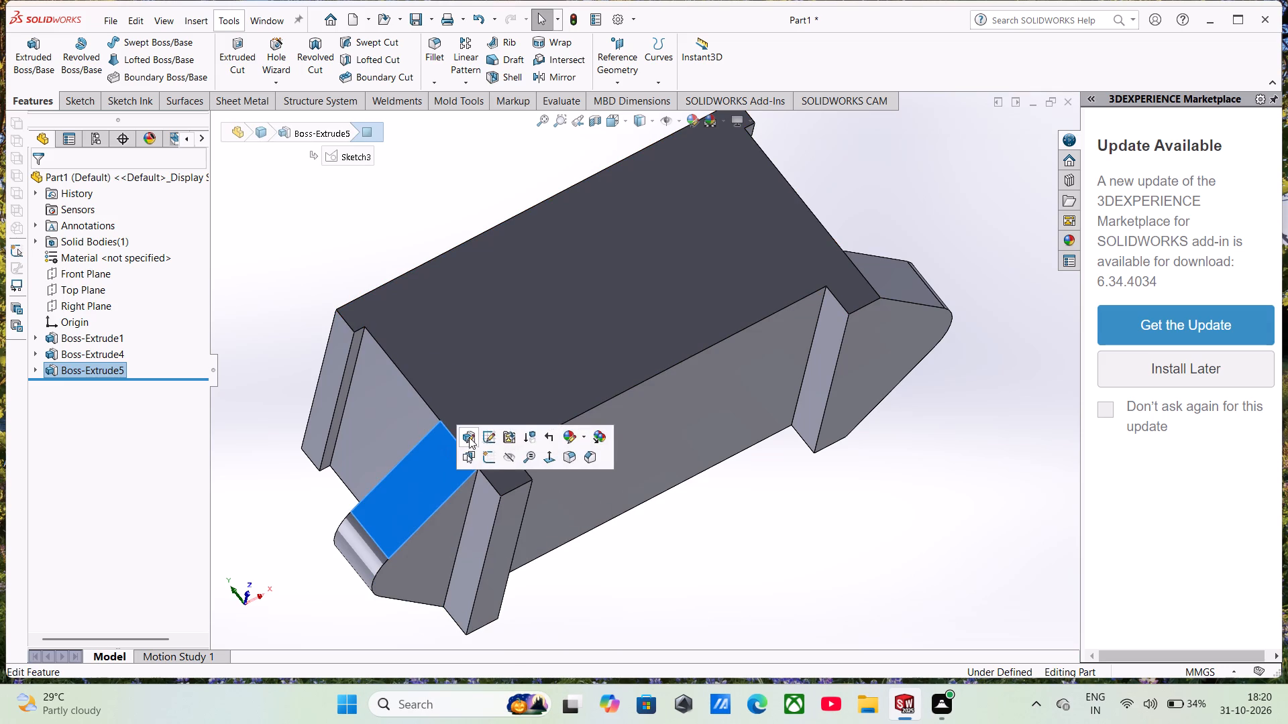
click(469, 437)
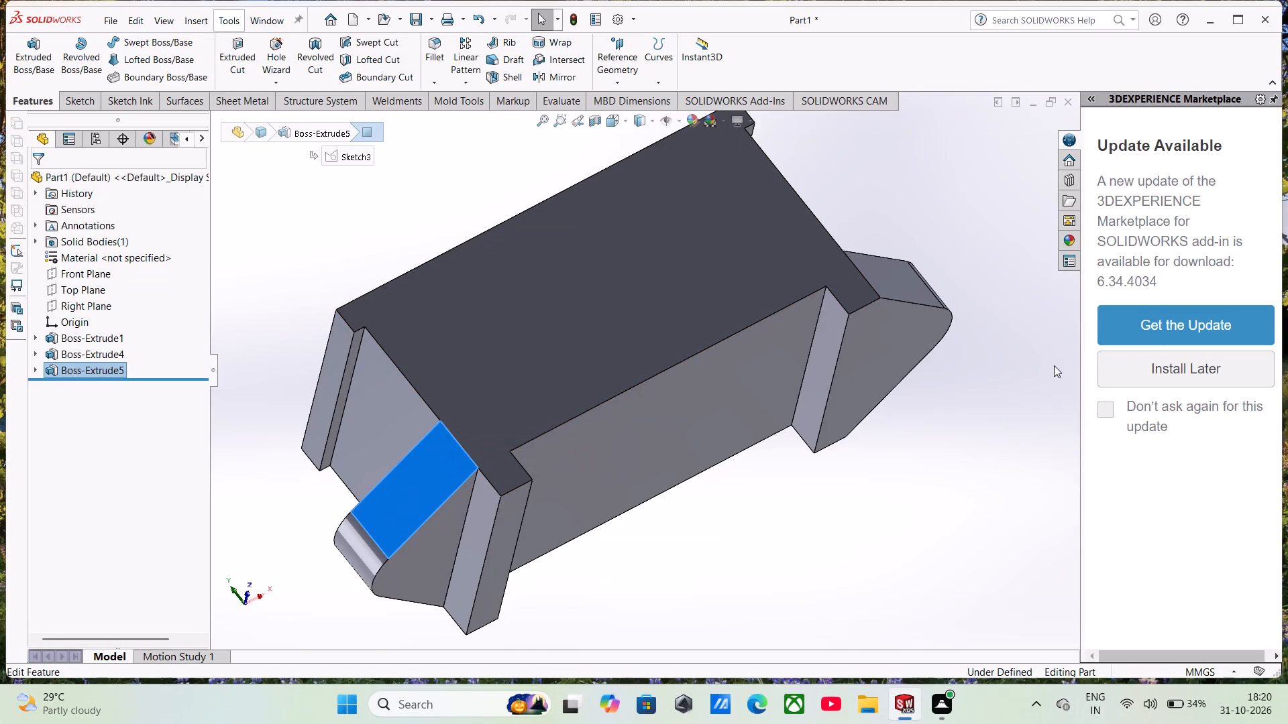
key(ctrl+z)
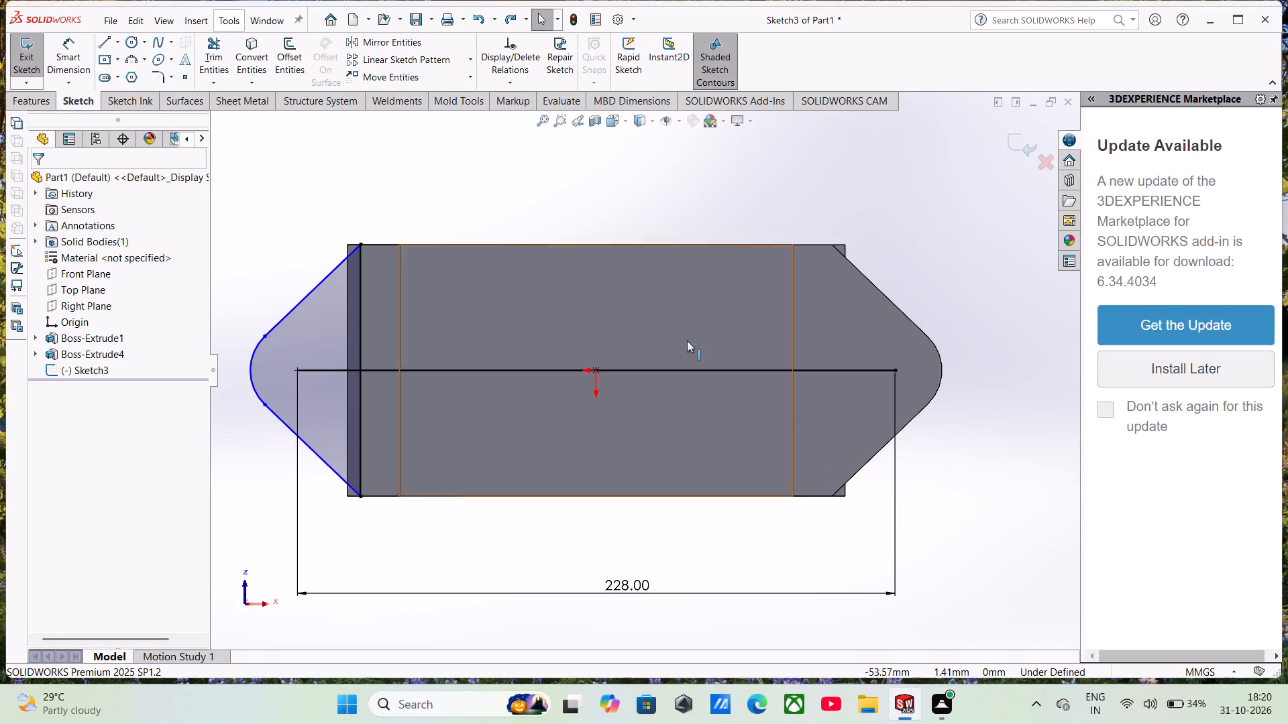
Exit the lug profile sketch without extruding it.
middle_drag(572, 264, 585, 365)
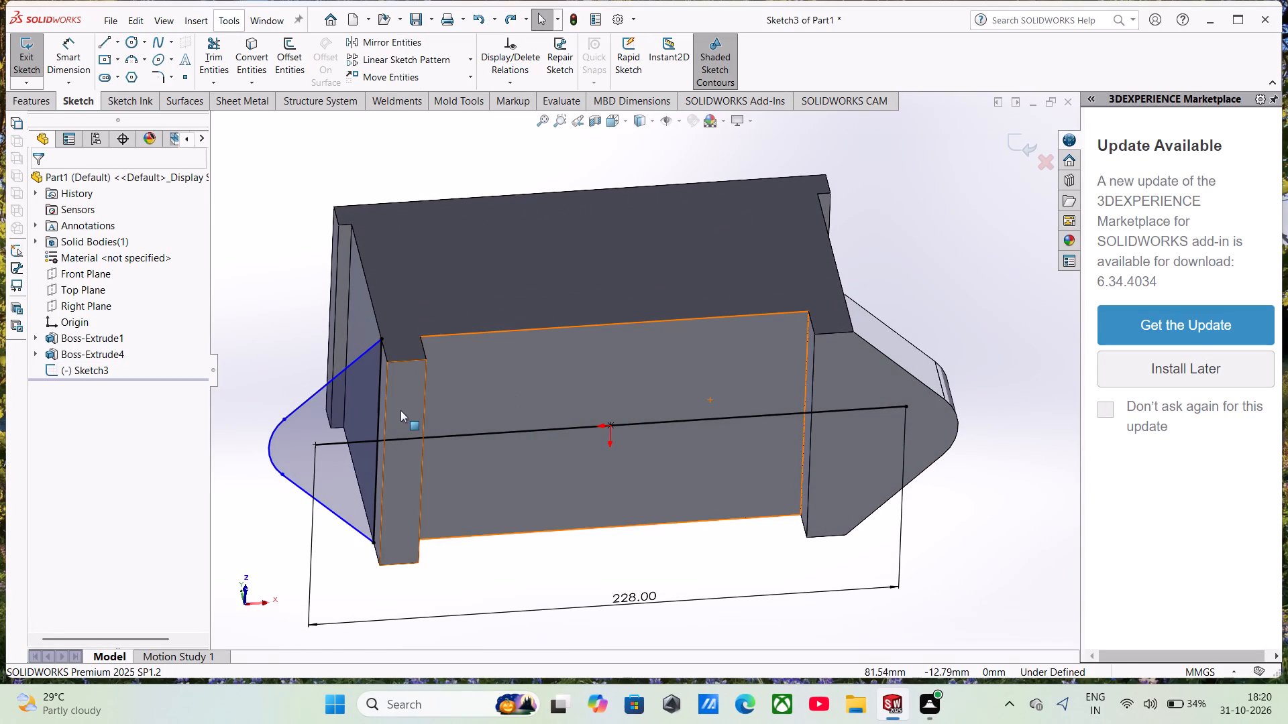
click(400, 410)
scroll(853, 203, up, 2)
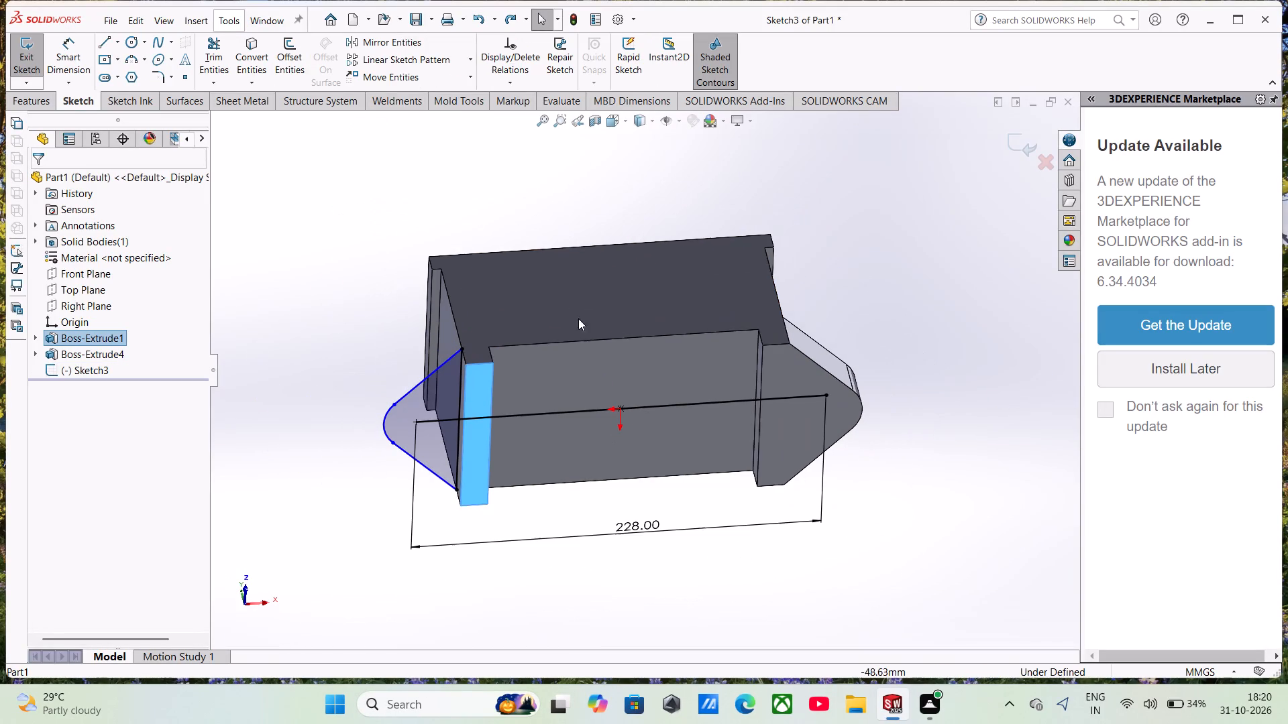
click(1016, 147)
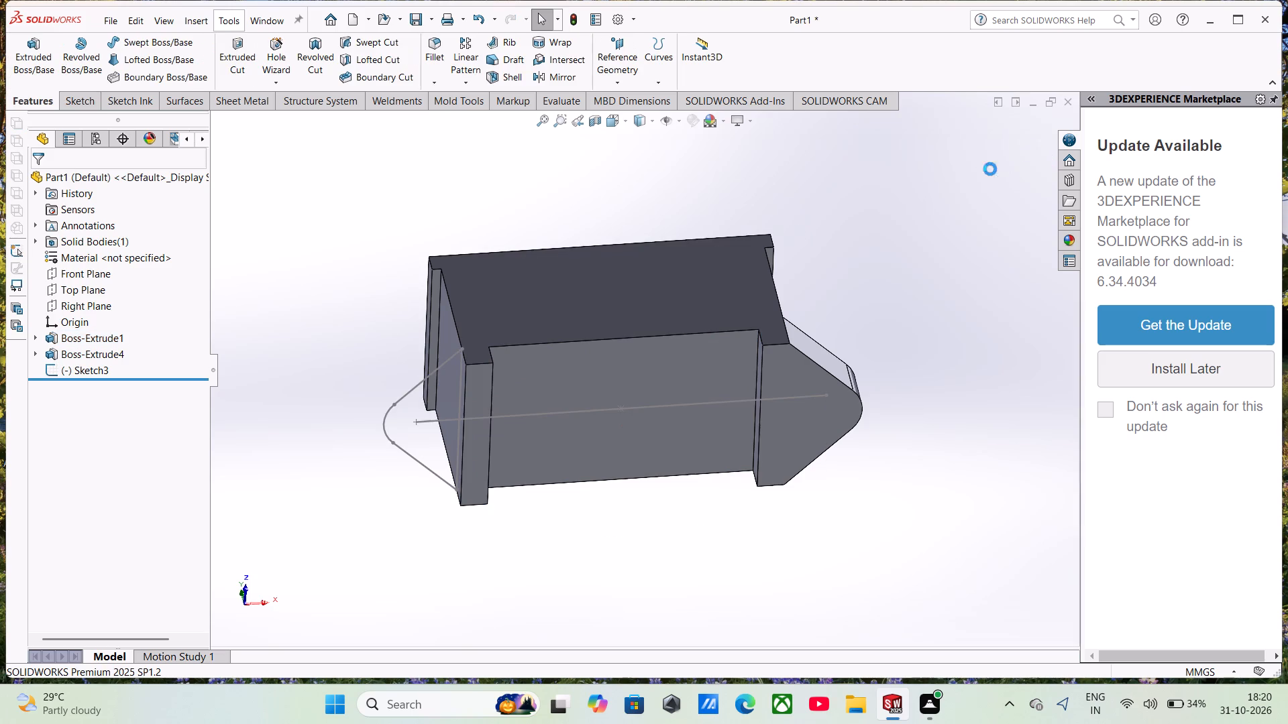
Start a sketch on the base's foot face beside the lug profile and convert the profile's three lines and arc into it.
click(474, 381)
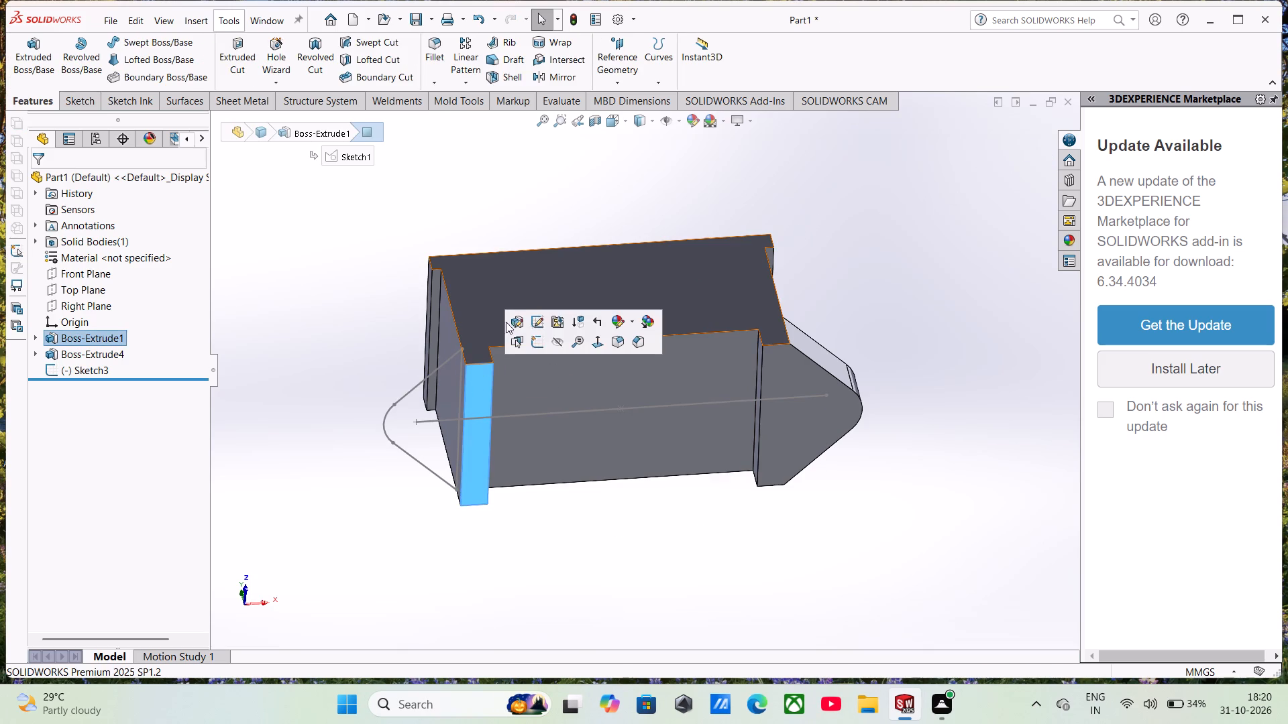
click(530, 349)
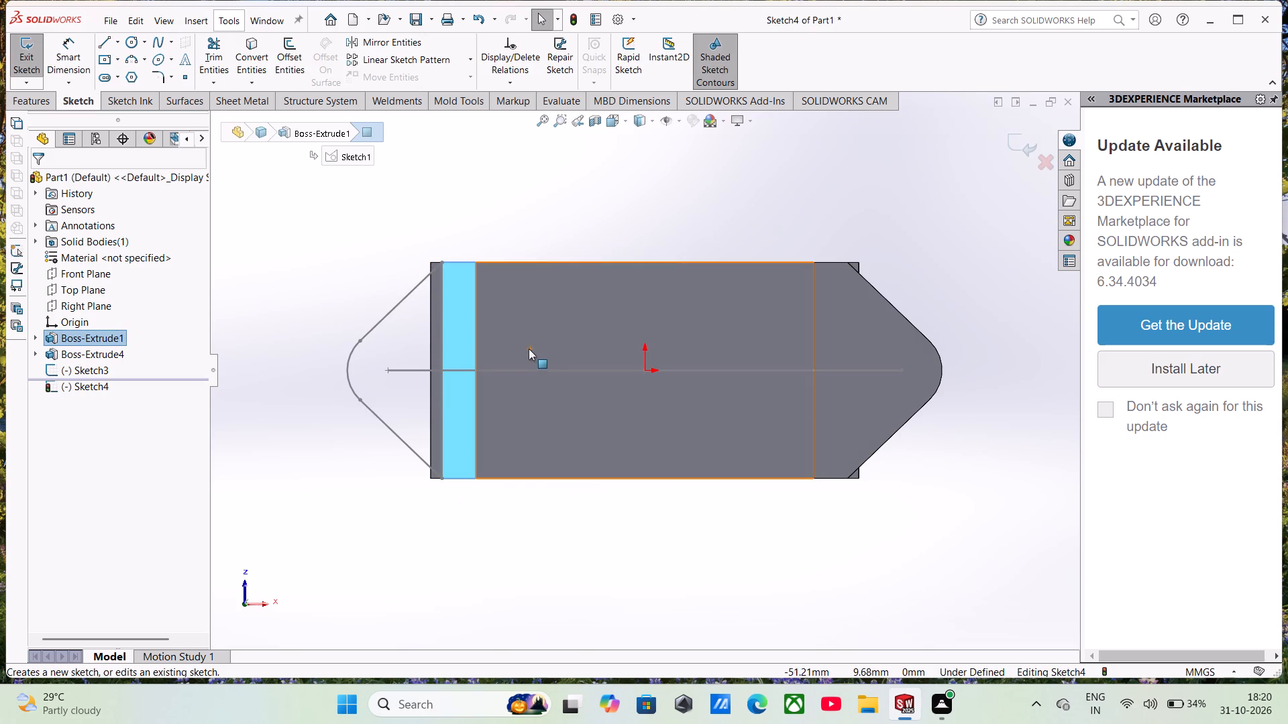
click(417, 509)
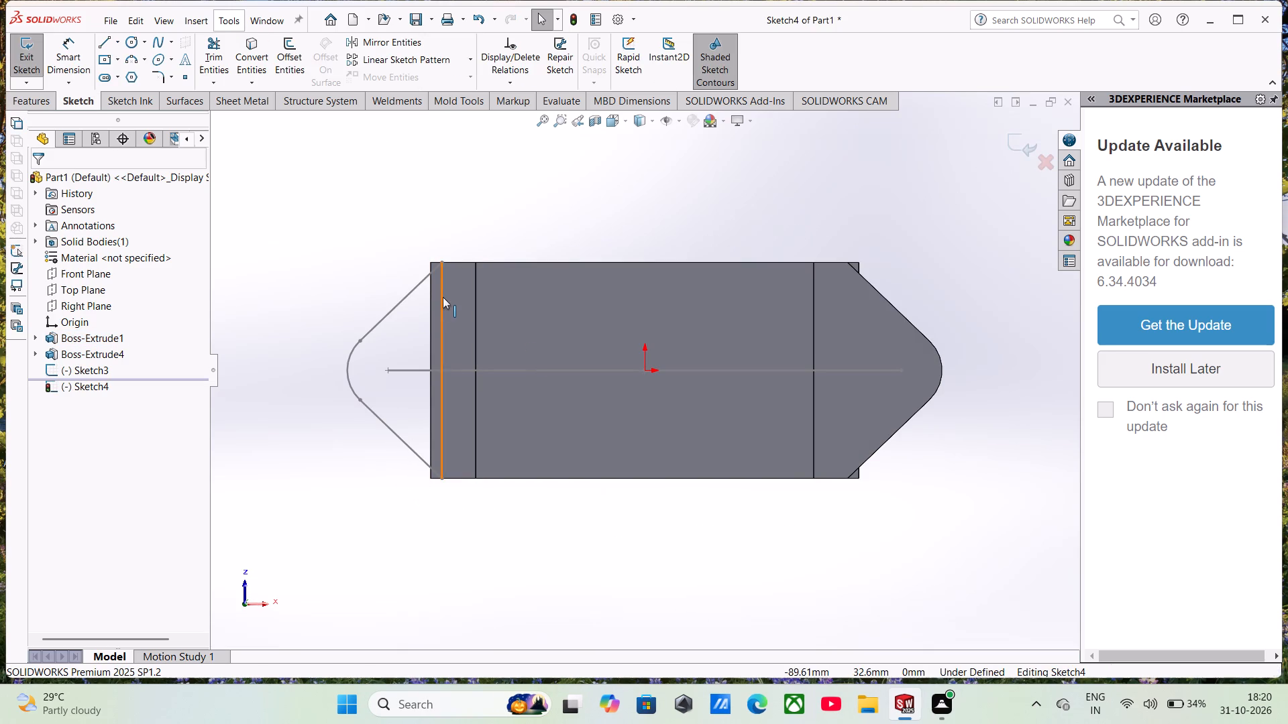
click(248, 38)
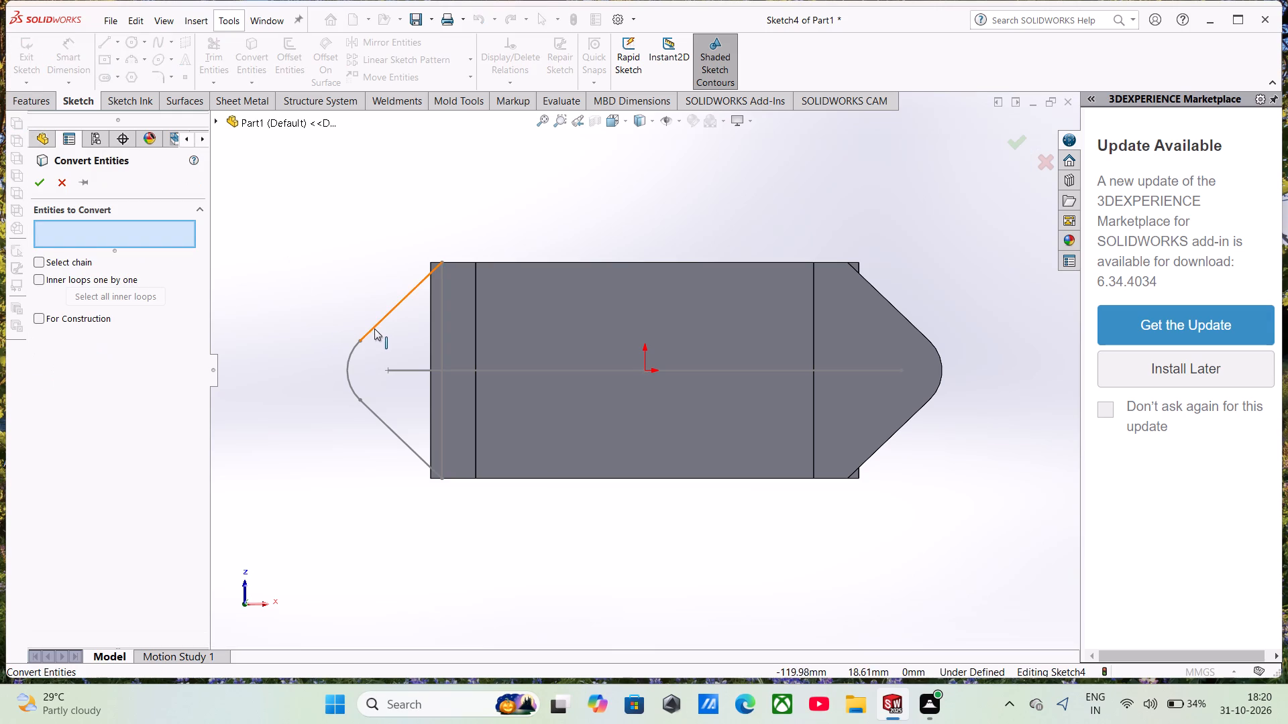
click(374, 328)
click(441, 305)
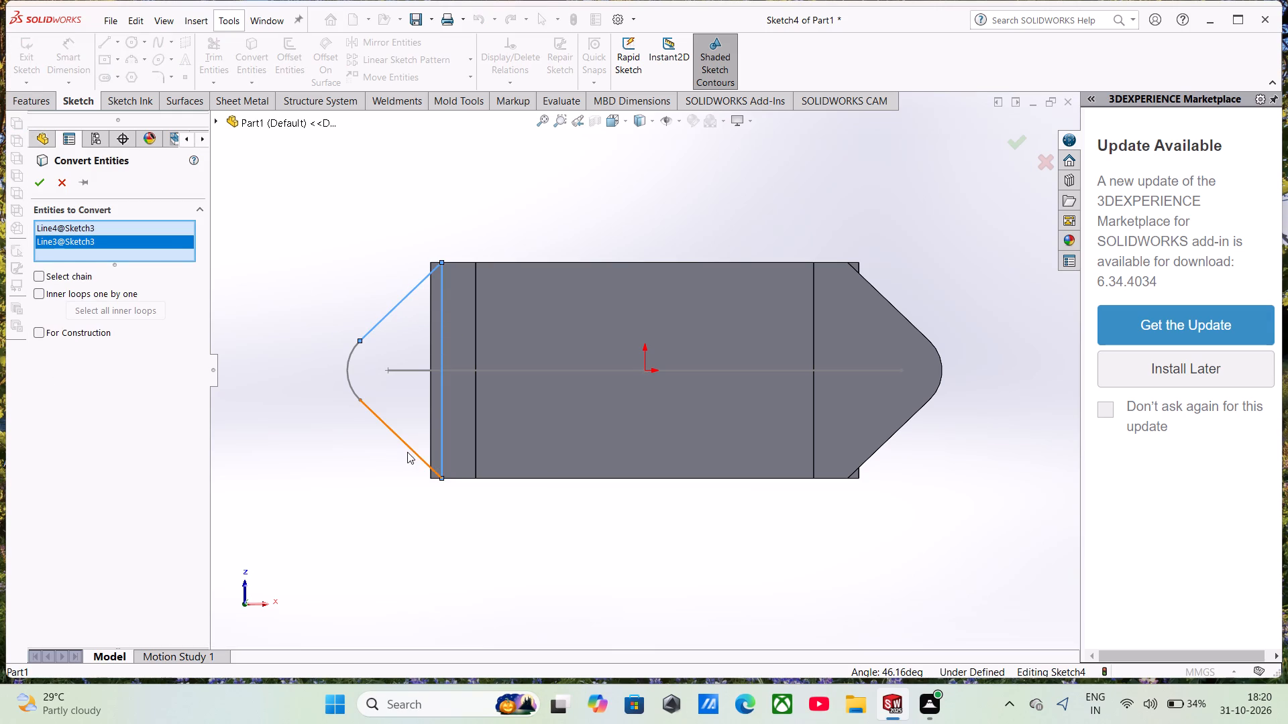
click(409, 446)
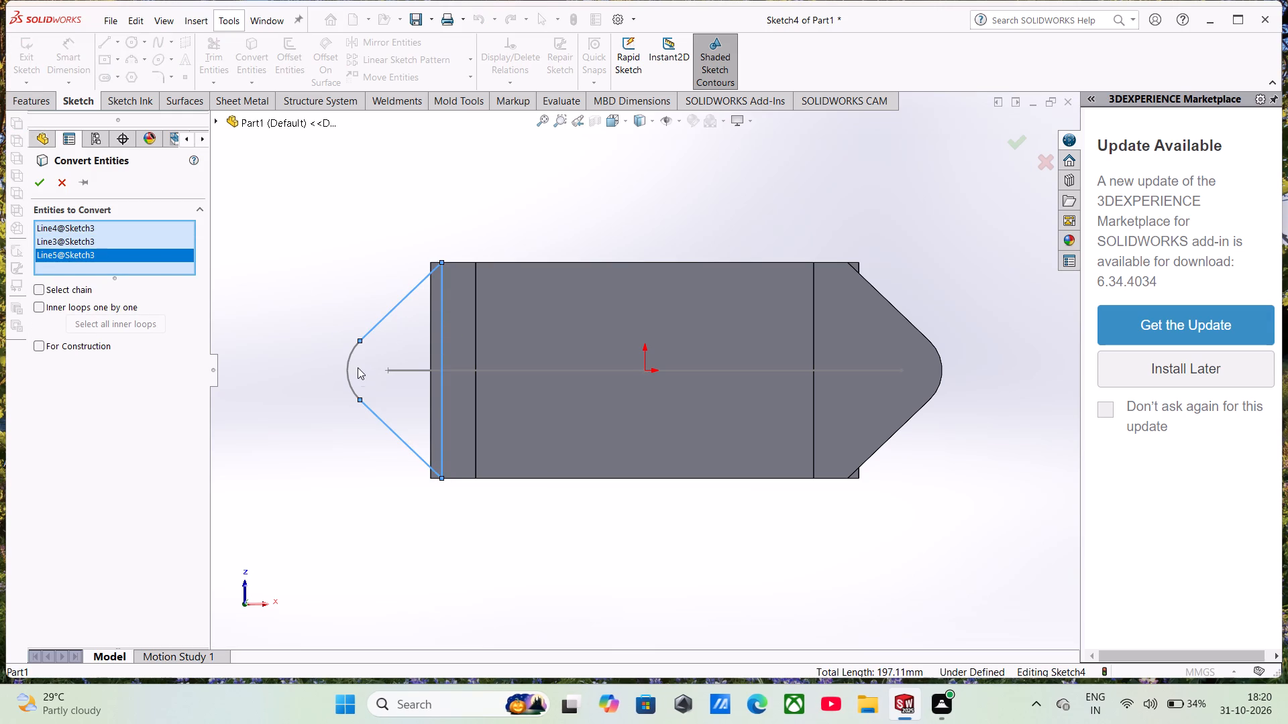
click(347, 366)
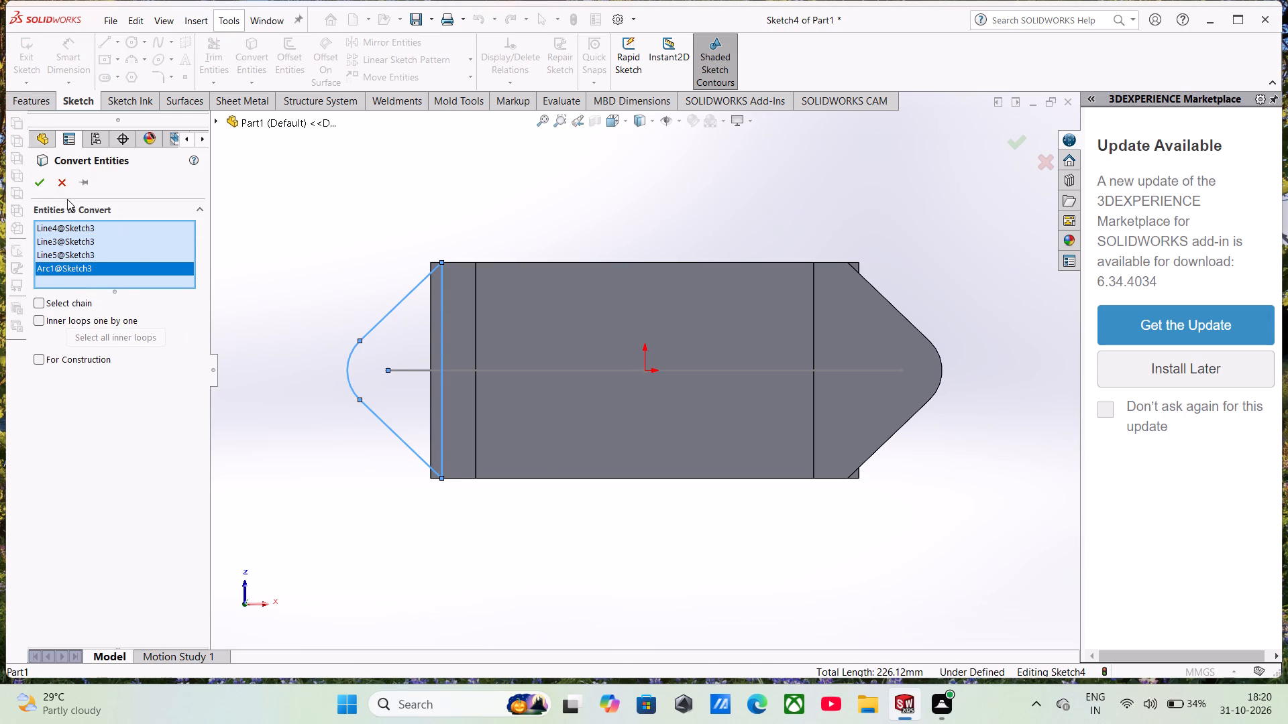
click(36, 182)
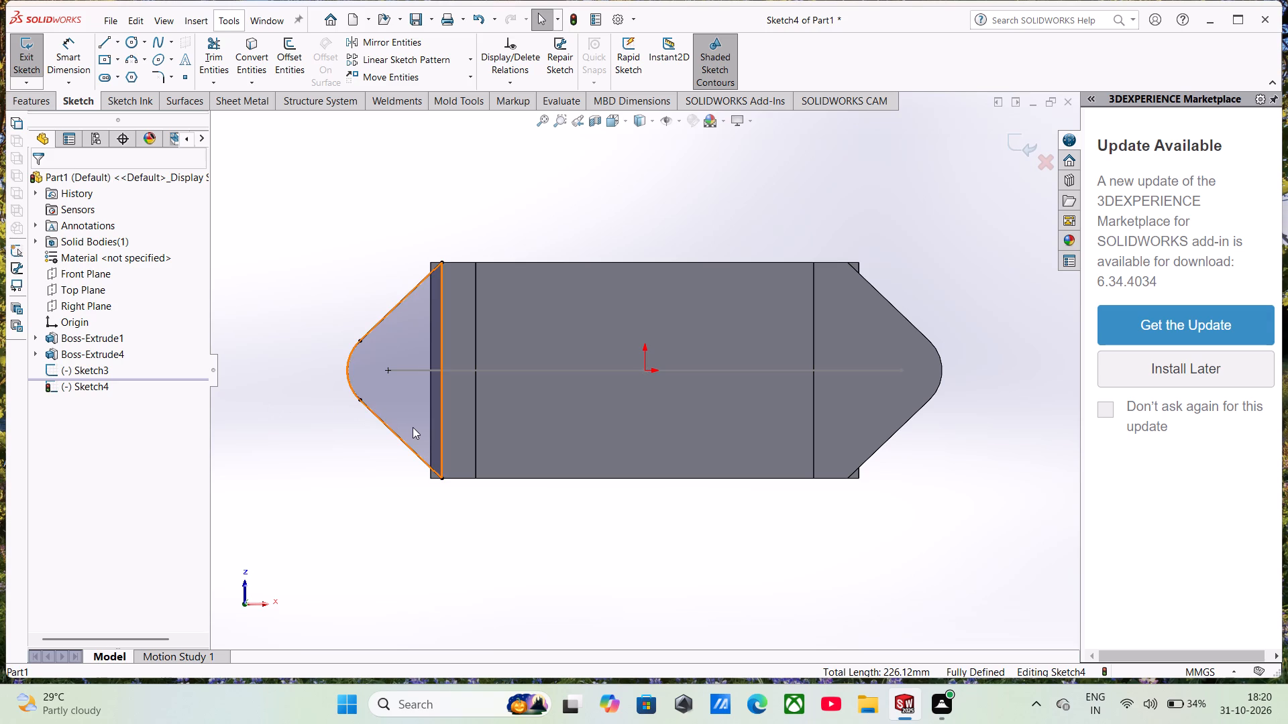
Extrude the converted lug profile 25 mm blind, reversed toward the block's body, with the result merged.
middle_drag(409, 424, 424, 558)
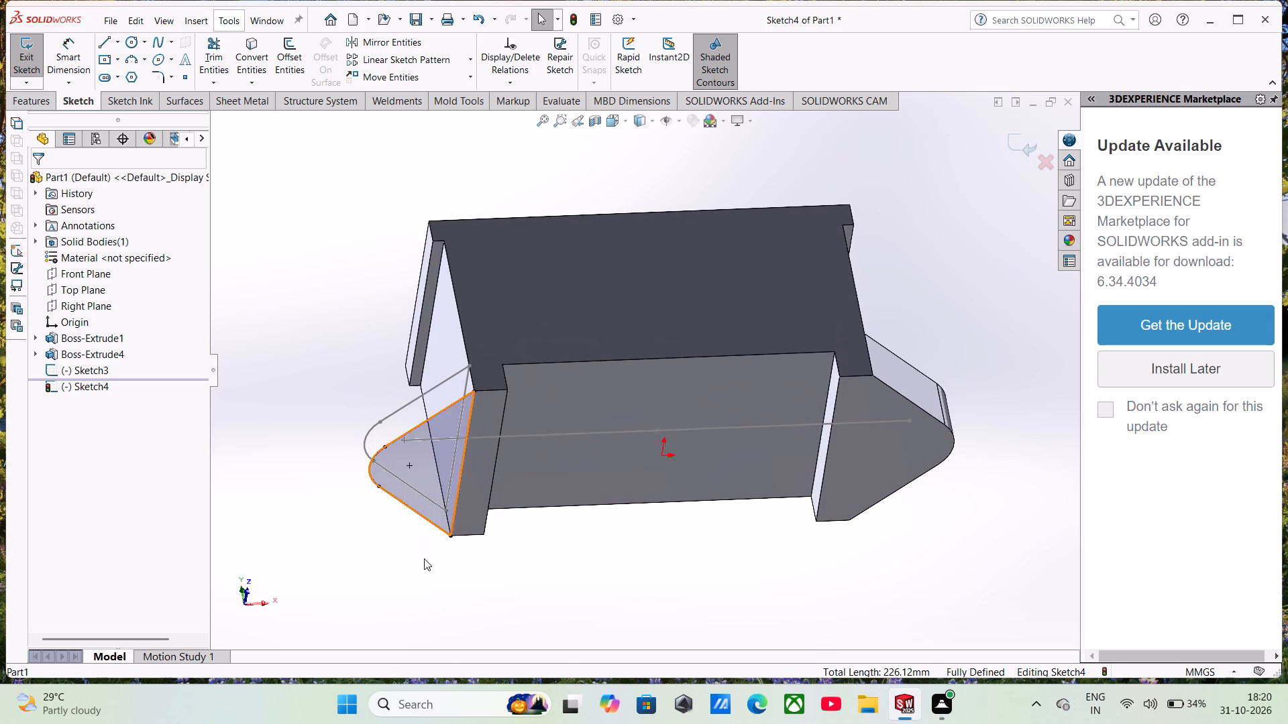
click(34, 109)
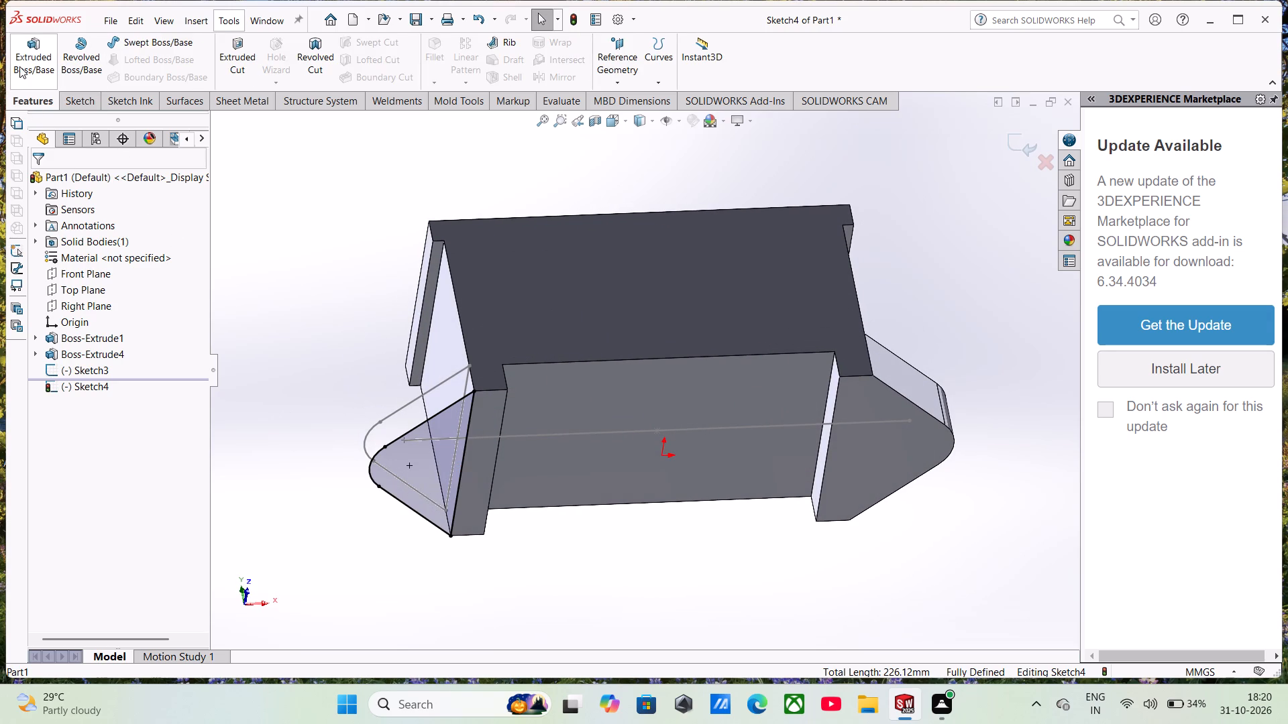
click(19, 66)
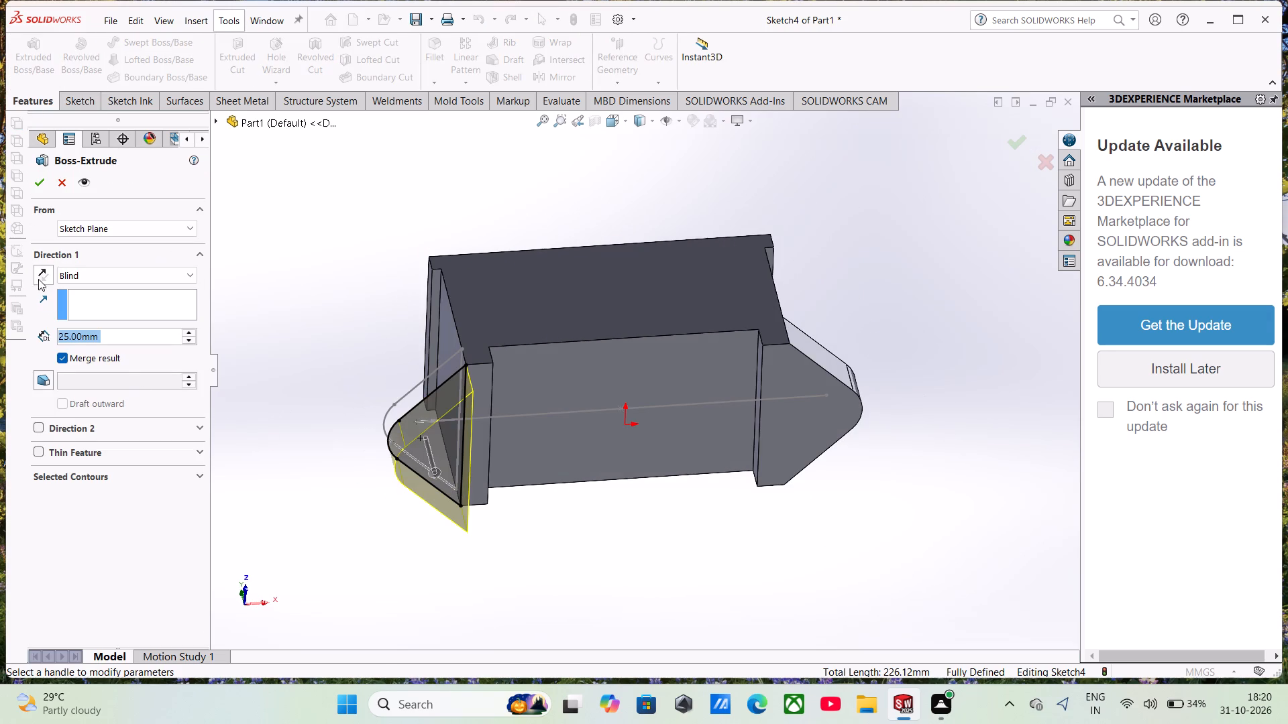
click(39, 270)
middle_drag(450, 446, 472, 573)
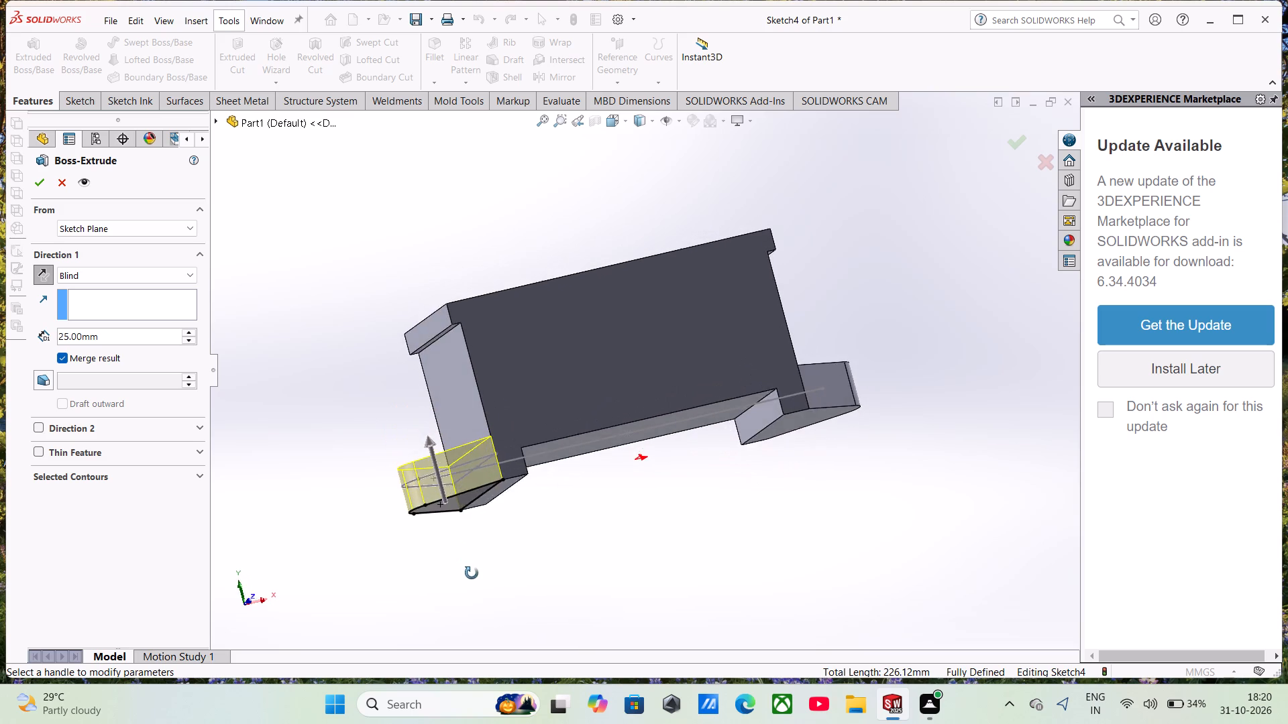
middle_drag(472, 573, 473, 581)
click(32, 180)
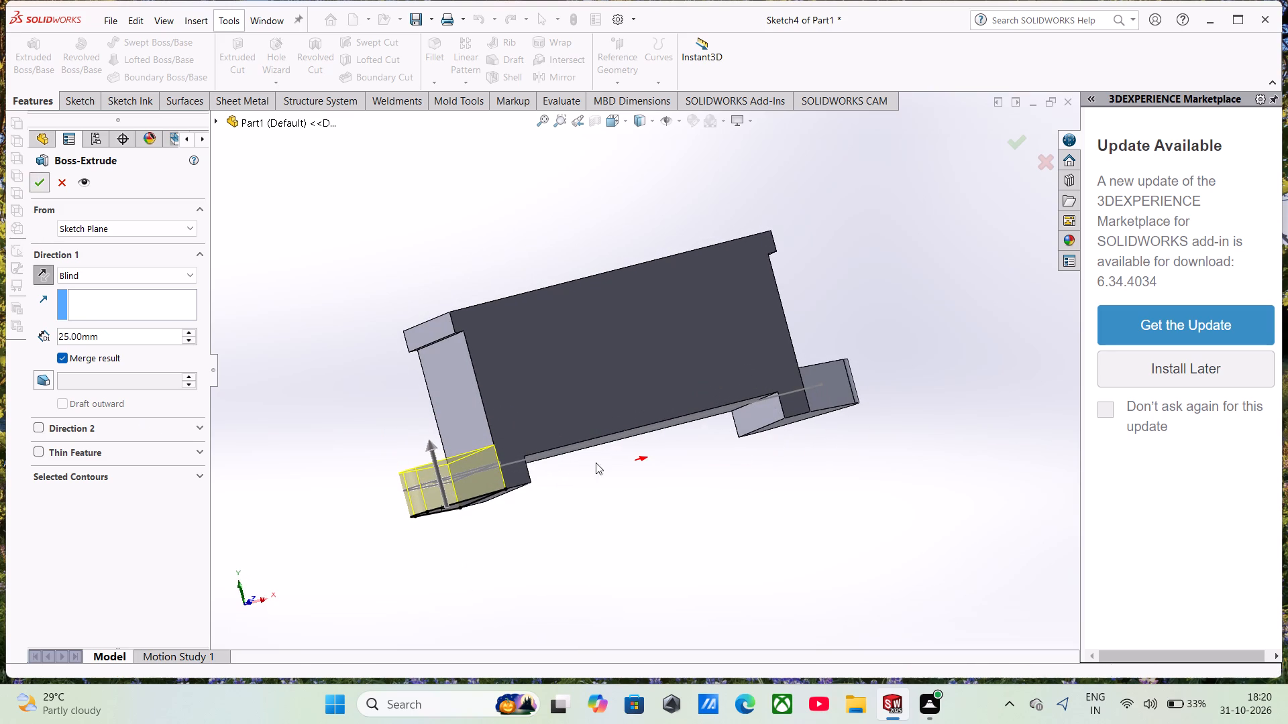
Hide the leftover lug profile sketch whose line still shows across the lug's side.
middle_drag(877, 523, 875, 606)
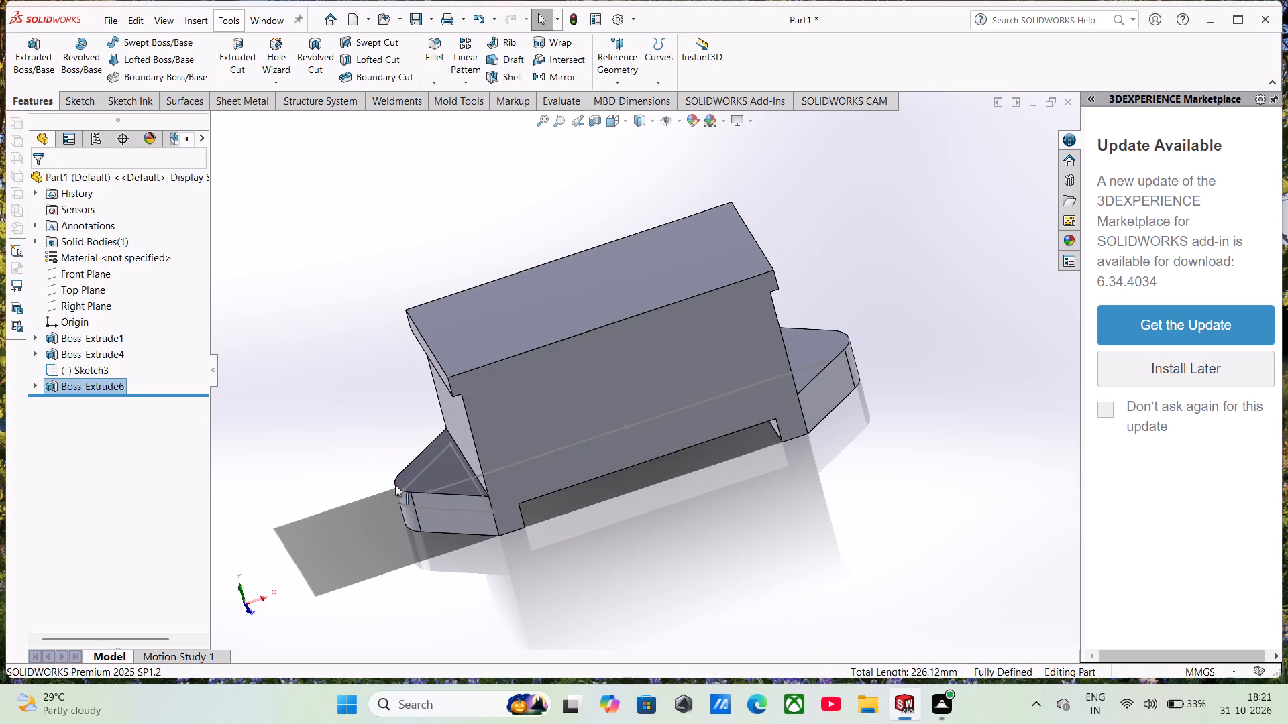
middle_drag(460, 479, 461, 481)
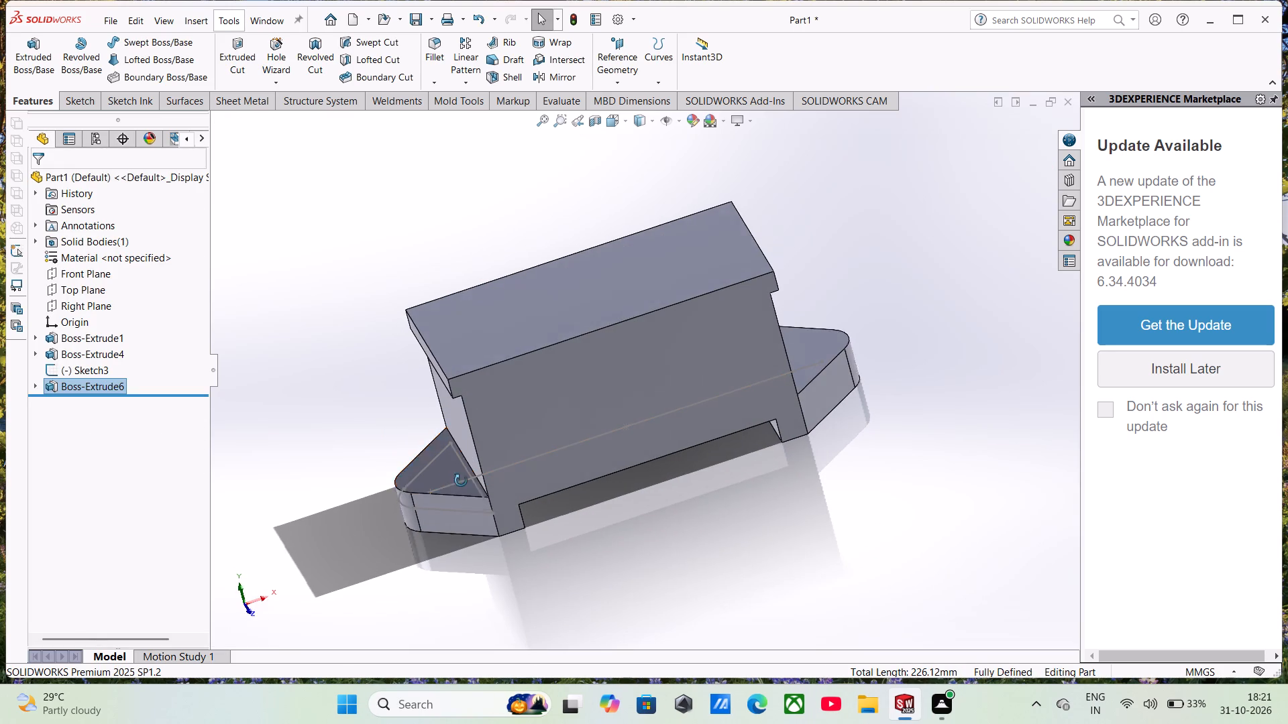
middle_drag(461, 481, 510, 389)
click(513, 450)
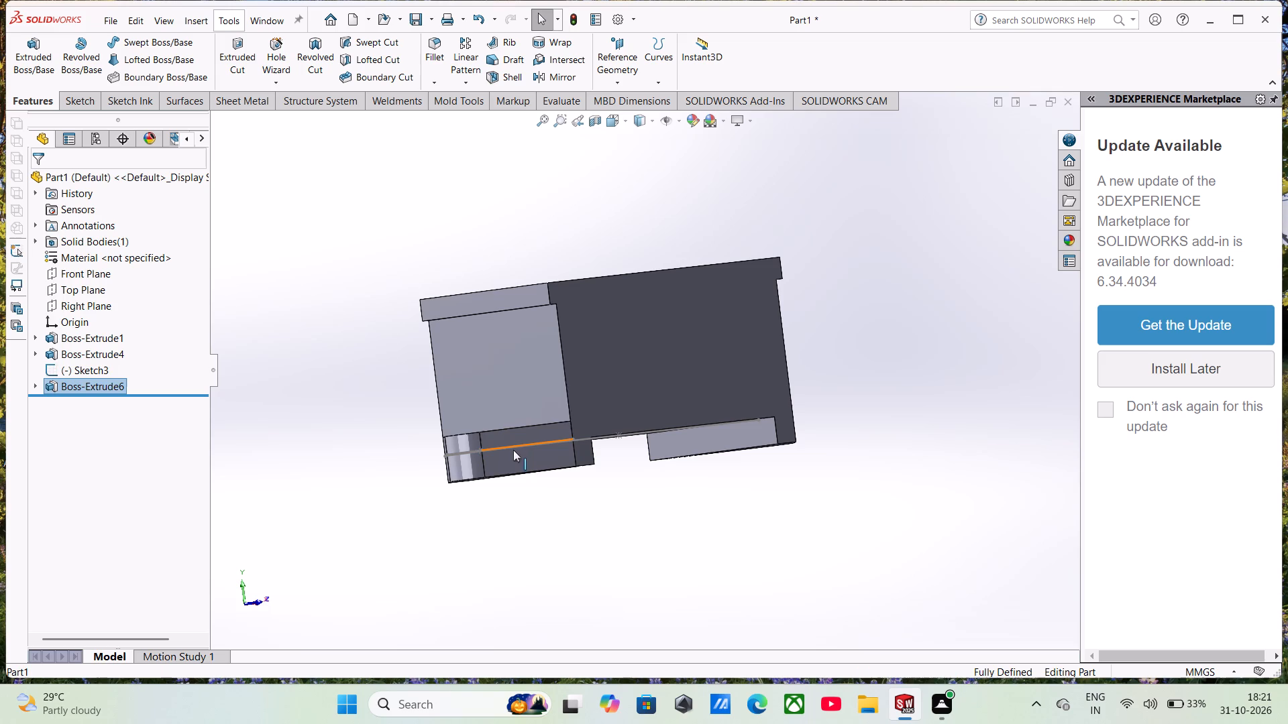
click(576, 415)
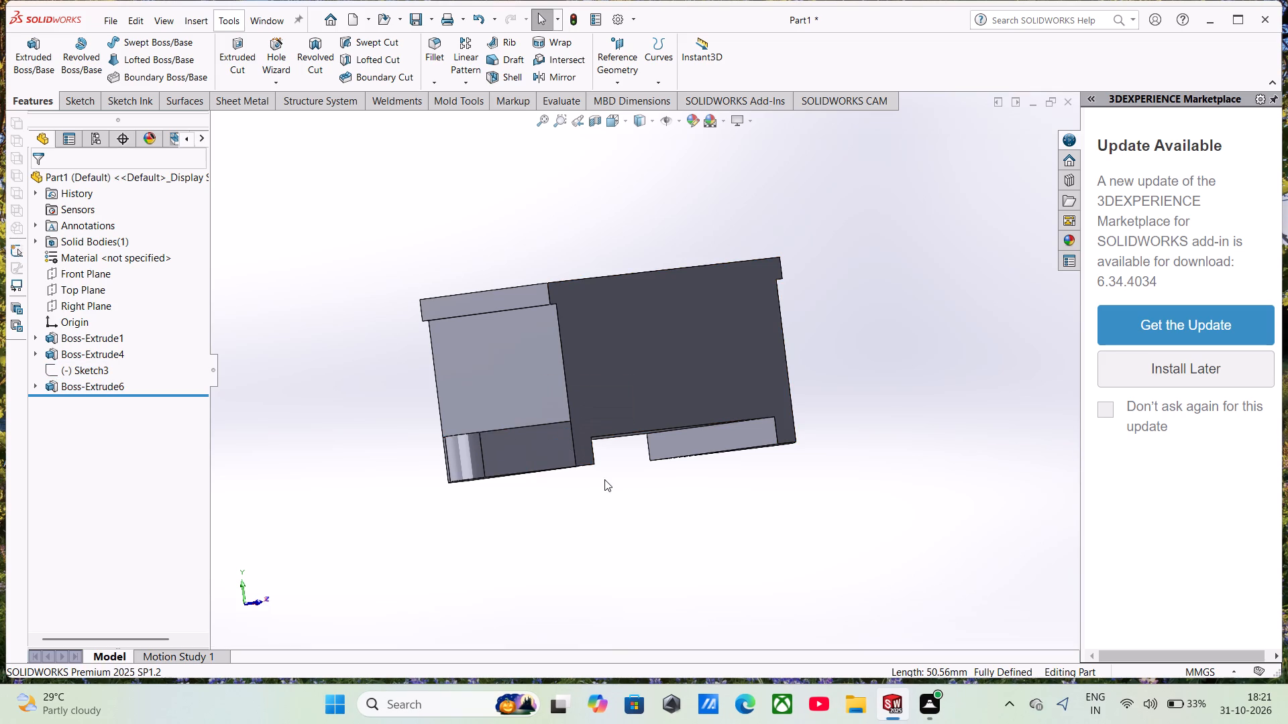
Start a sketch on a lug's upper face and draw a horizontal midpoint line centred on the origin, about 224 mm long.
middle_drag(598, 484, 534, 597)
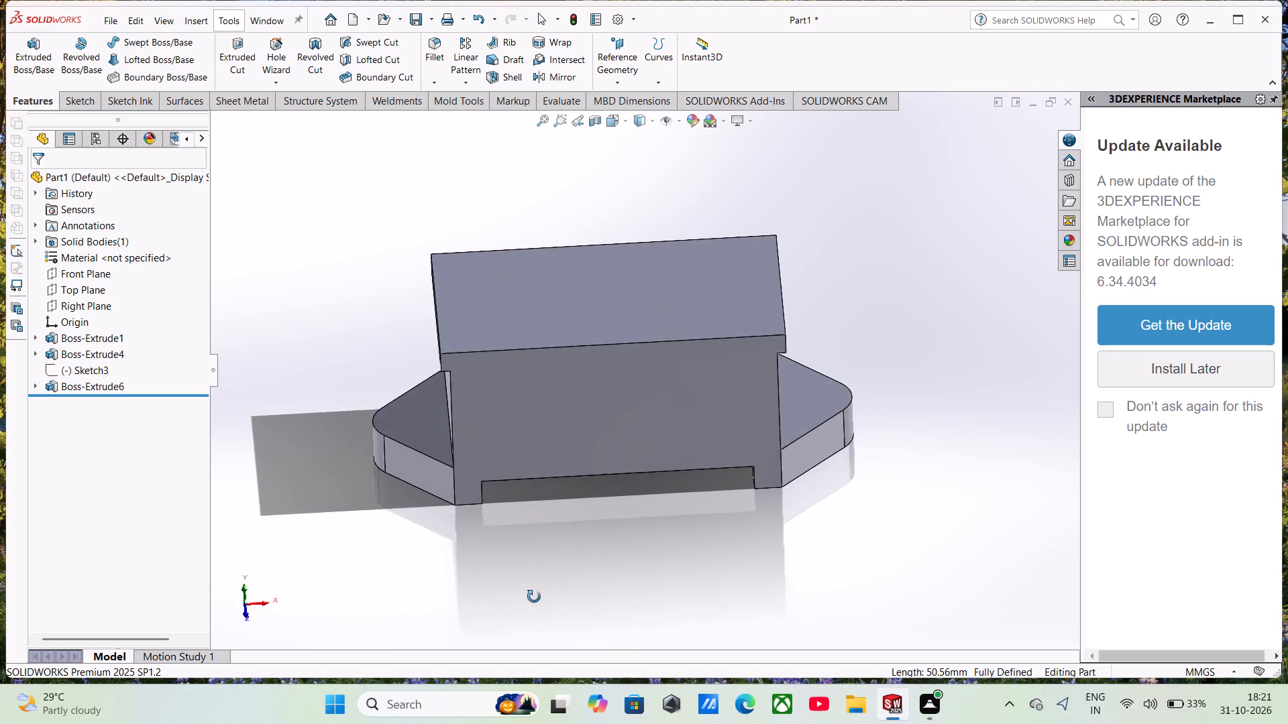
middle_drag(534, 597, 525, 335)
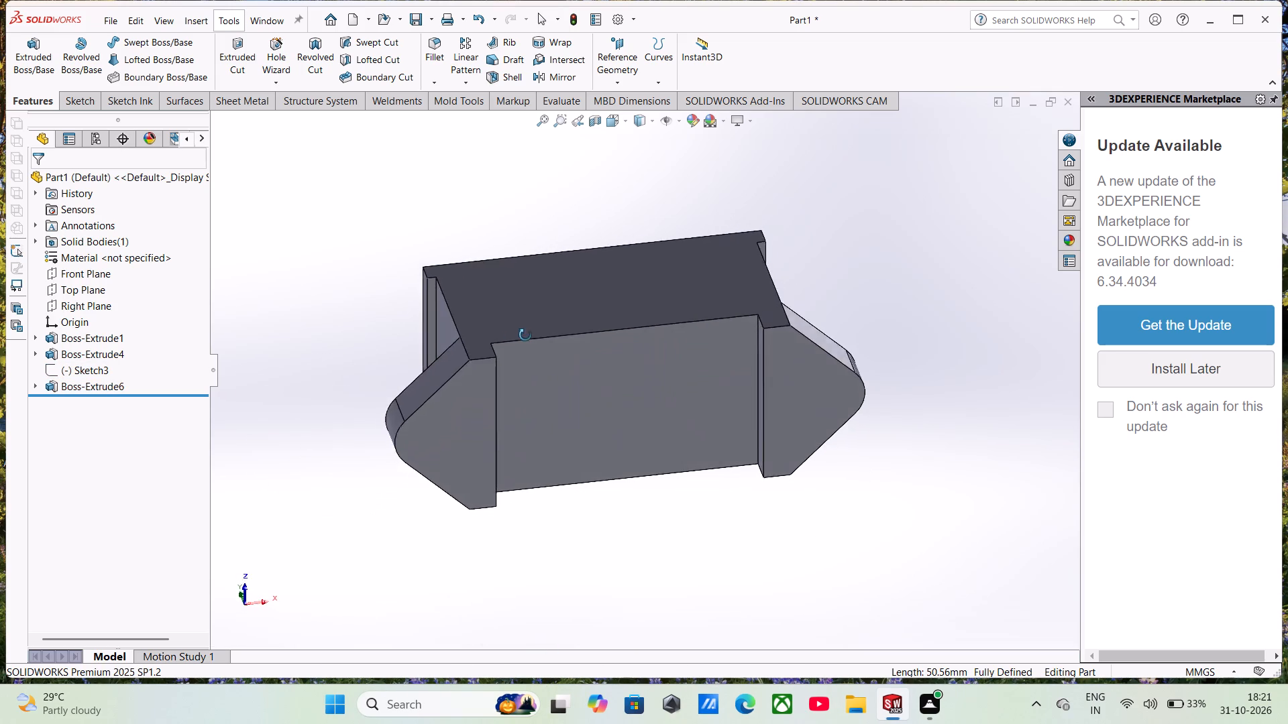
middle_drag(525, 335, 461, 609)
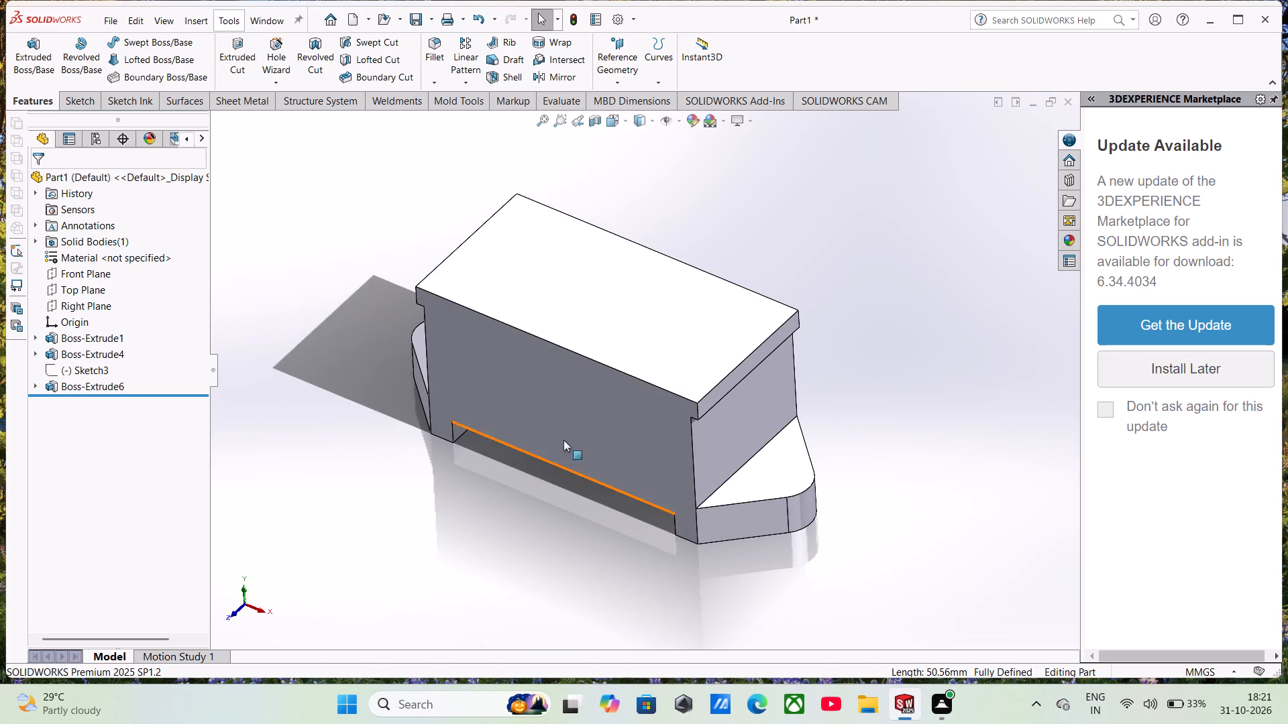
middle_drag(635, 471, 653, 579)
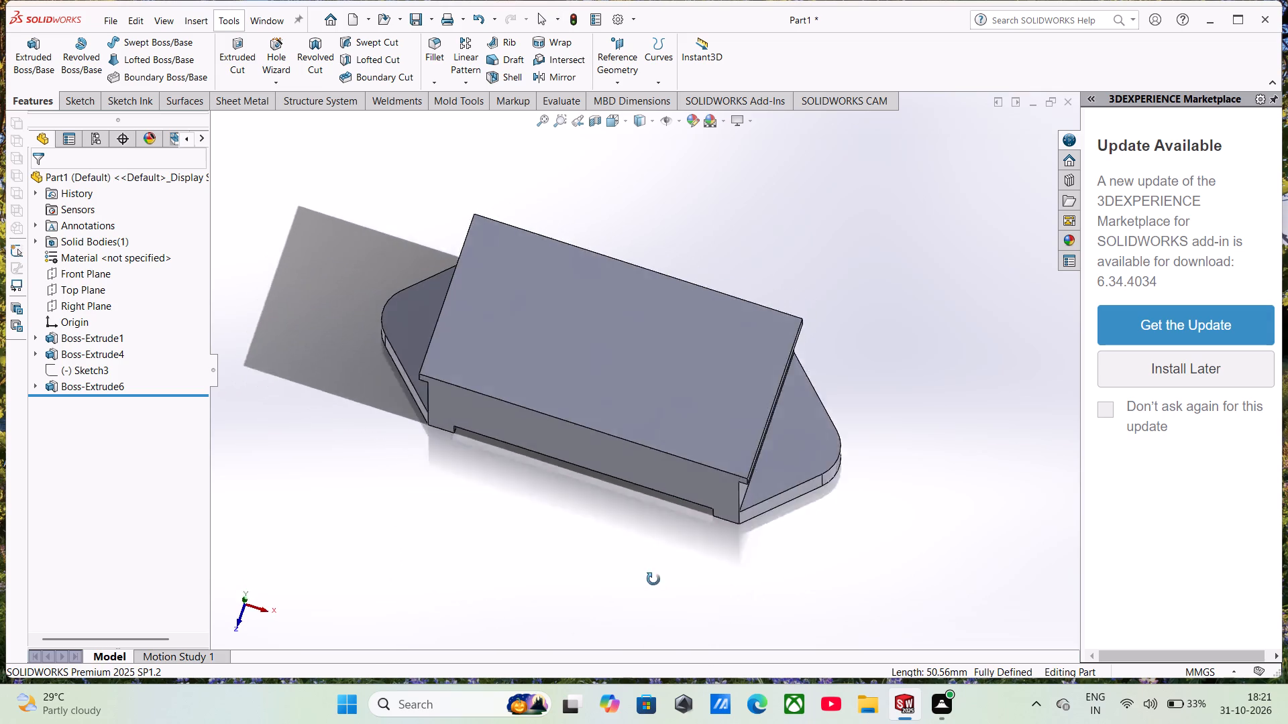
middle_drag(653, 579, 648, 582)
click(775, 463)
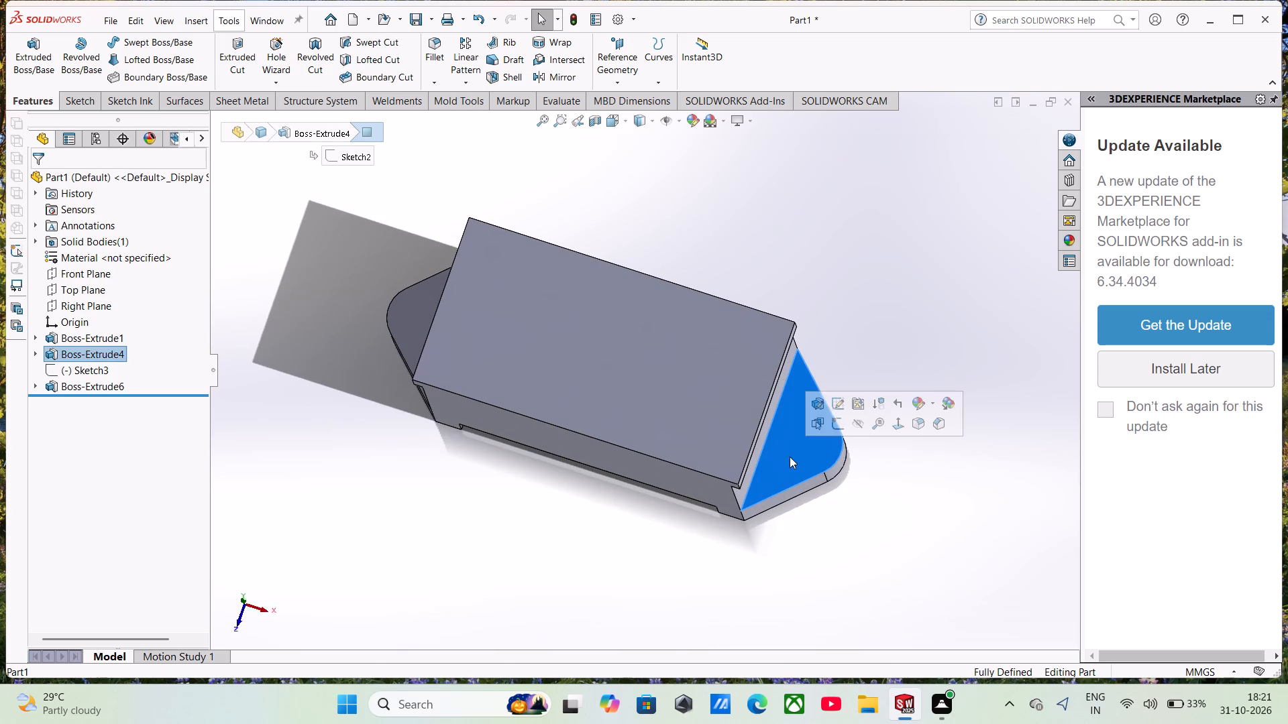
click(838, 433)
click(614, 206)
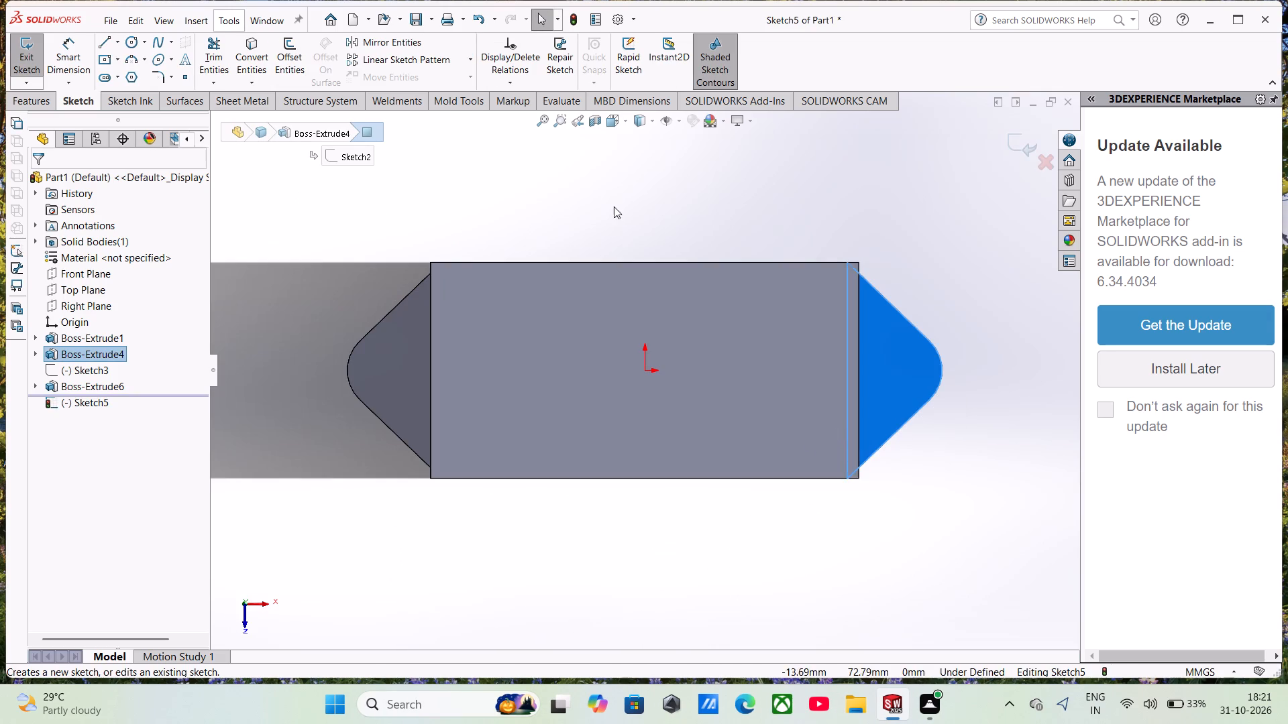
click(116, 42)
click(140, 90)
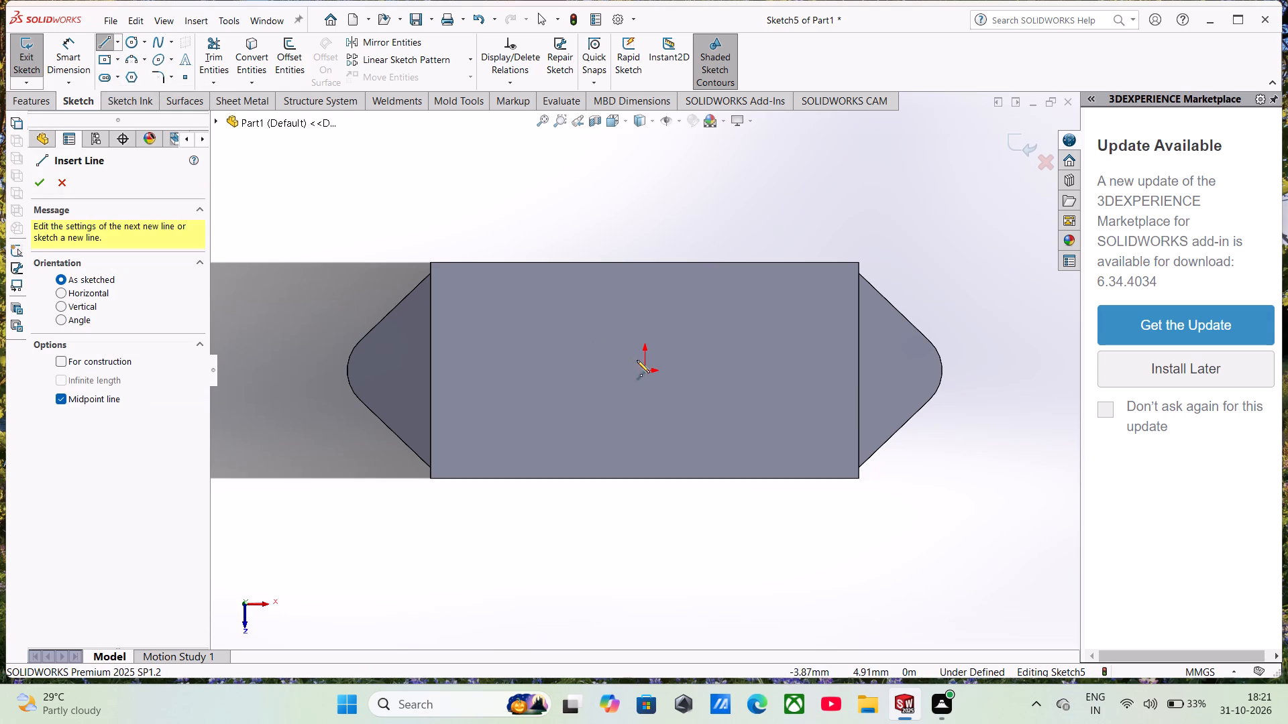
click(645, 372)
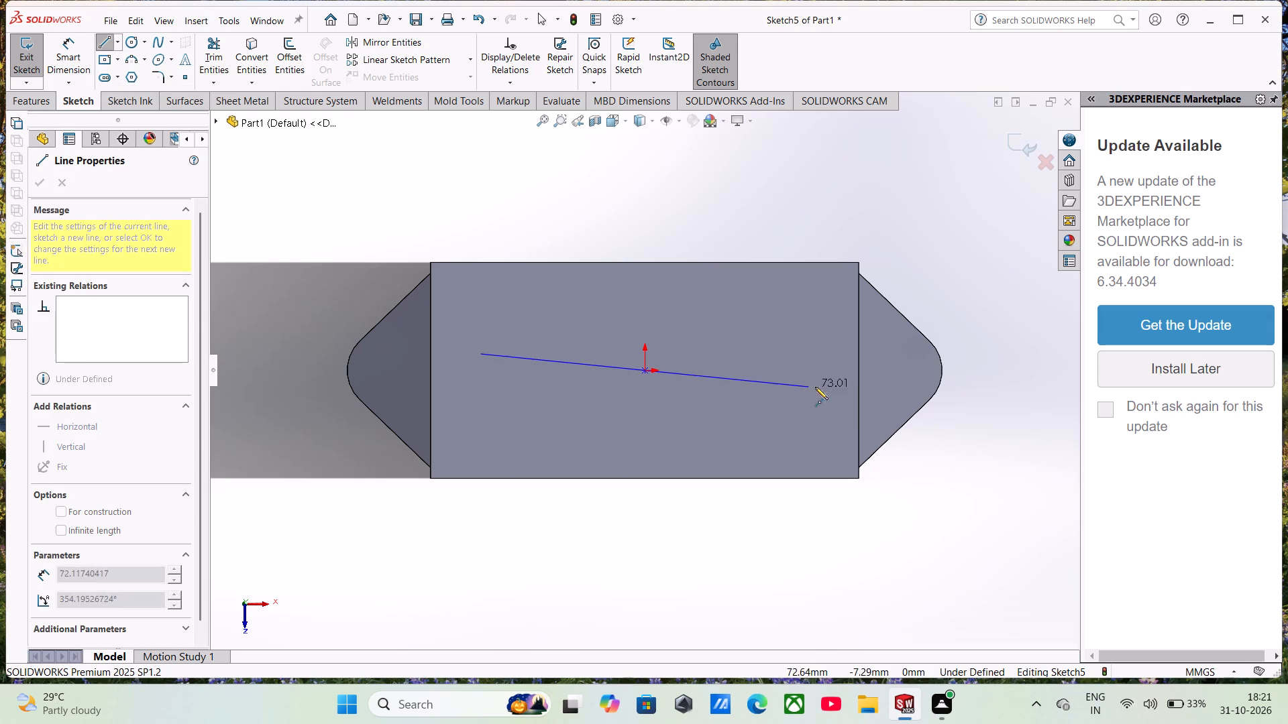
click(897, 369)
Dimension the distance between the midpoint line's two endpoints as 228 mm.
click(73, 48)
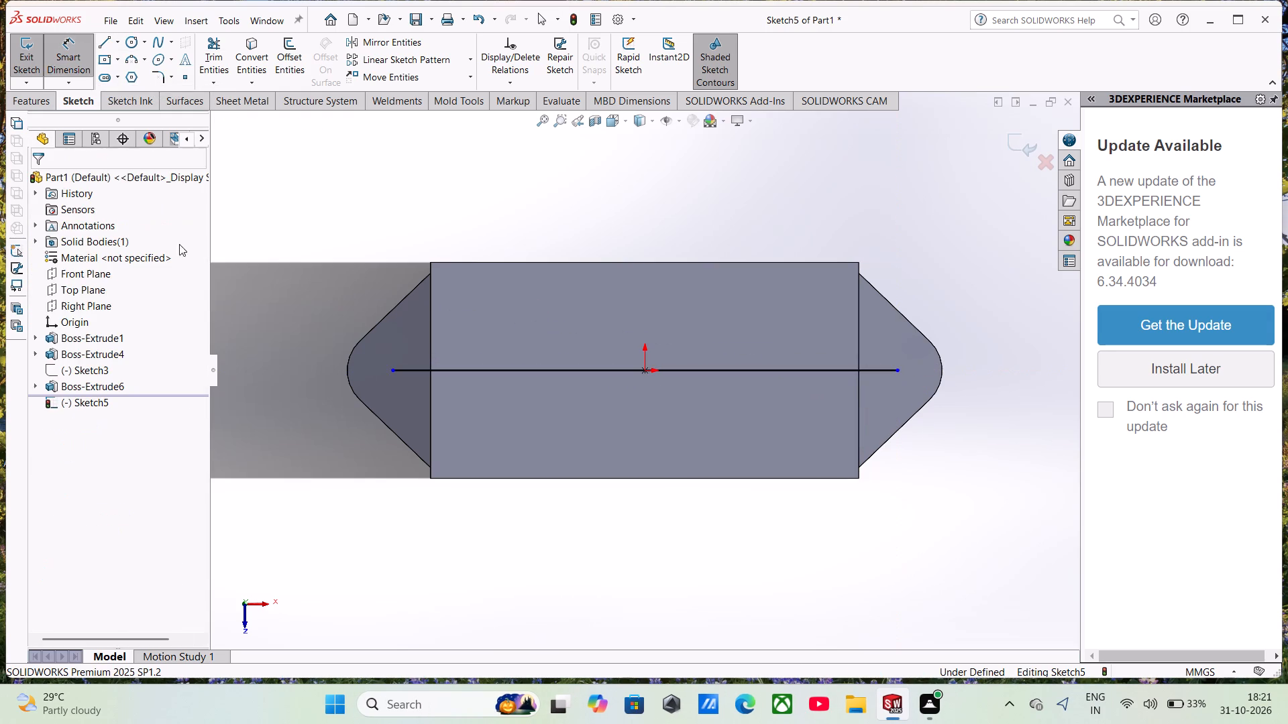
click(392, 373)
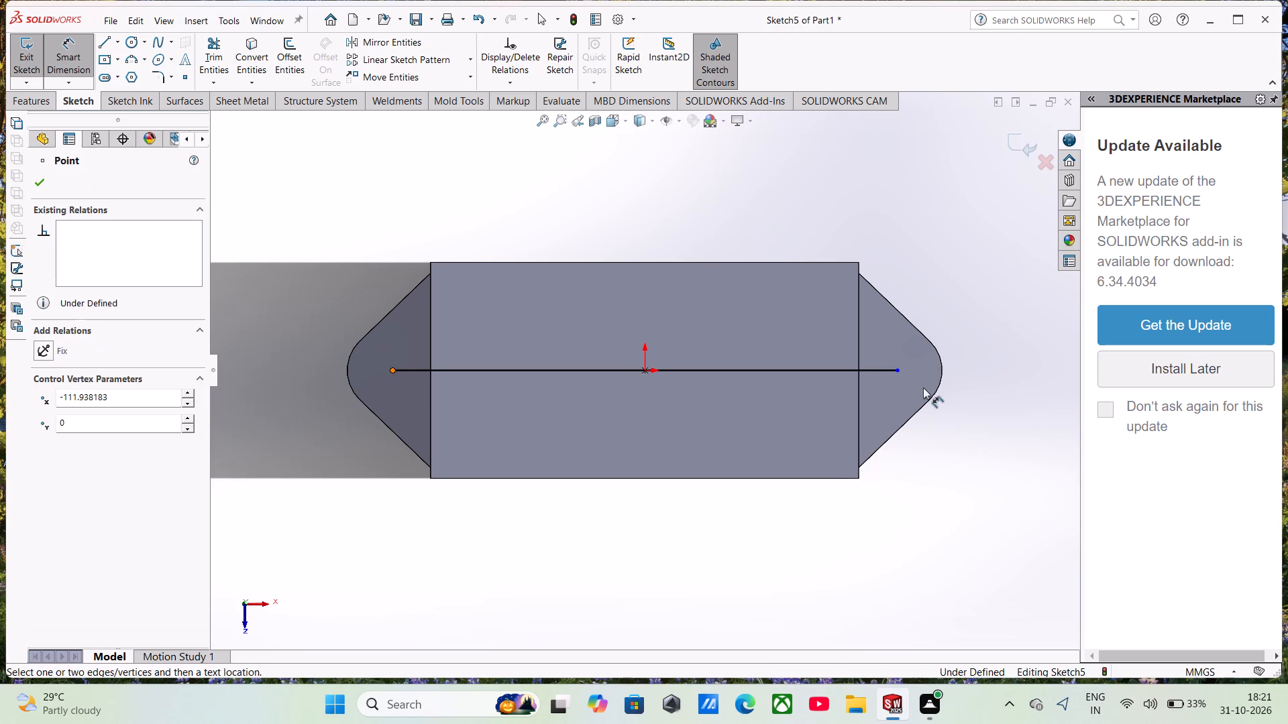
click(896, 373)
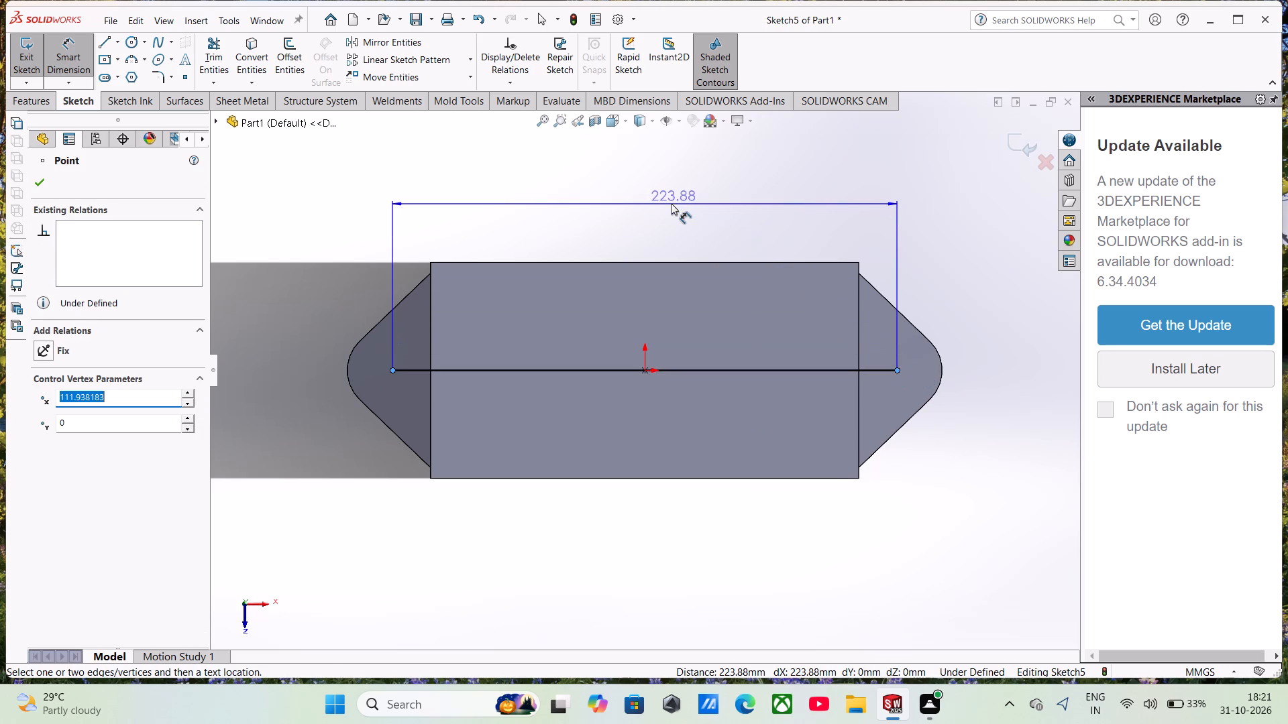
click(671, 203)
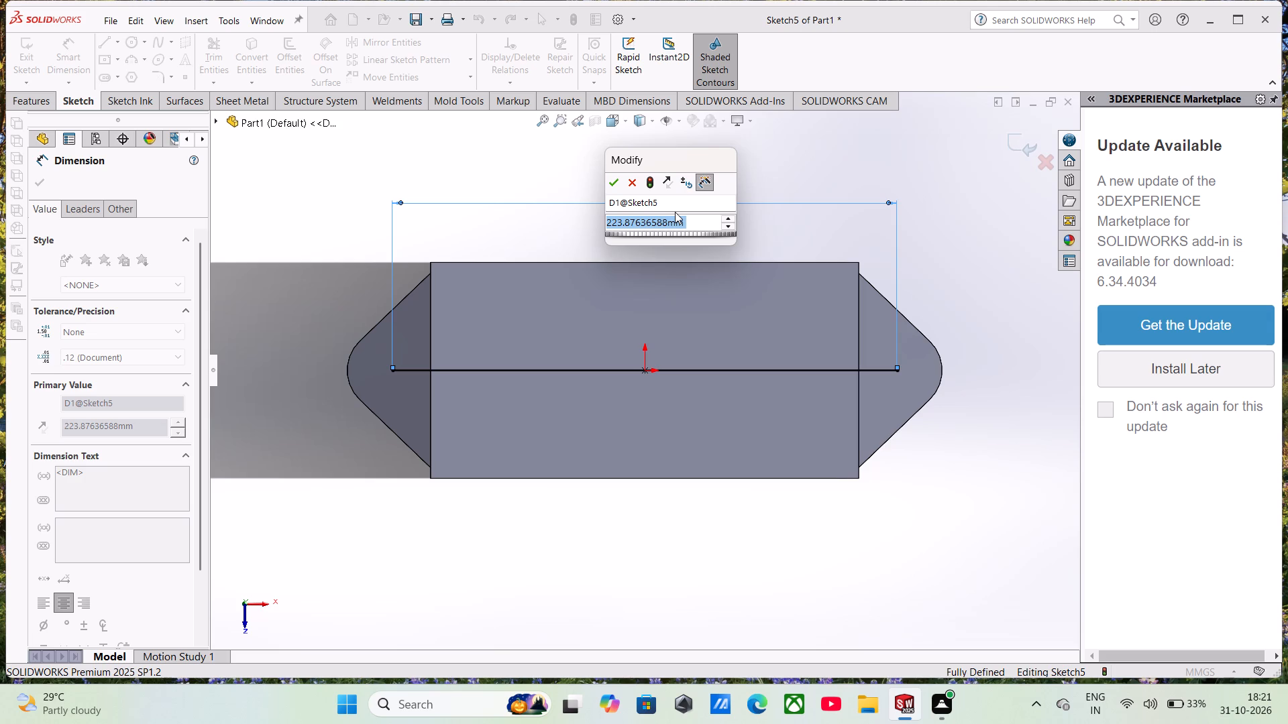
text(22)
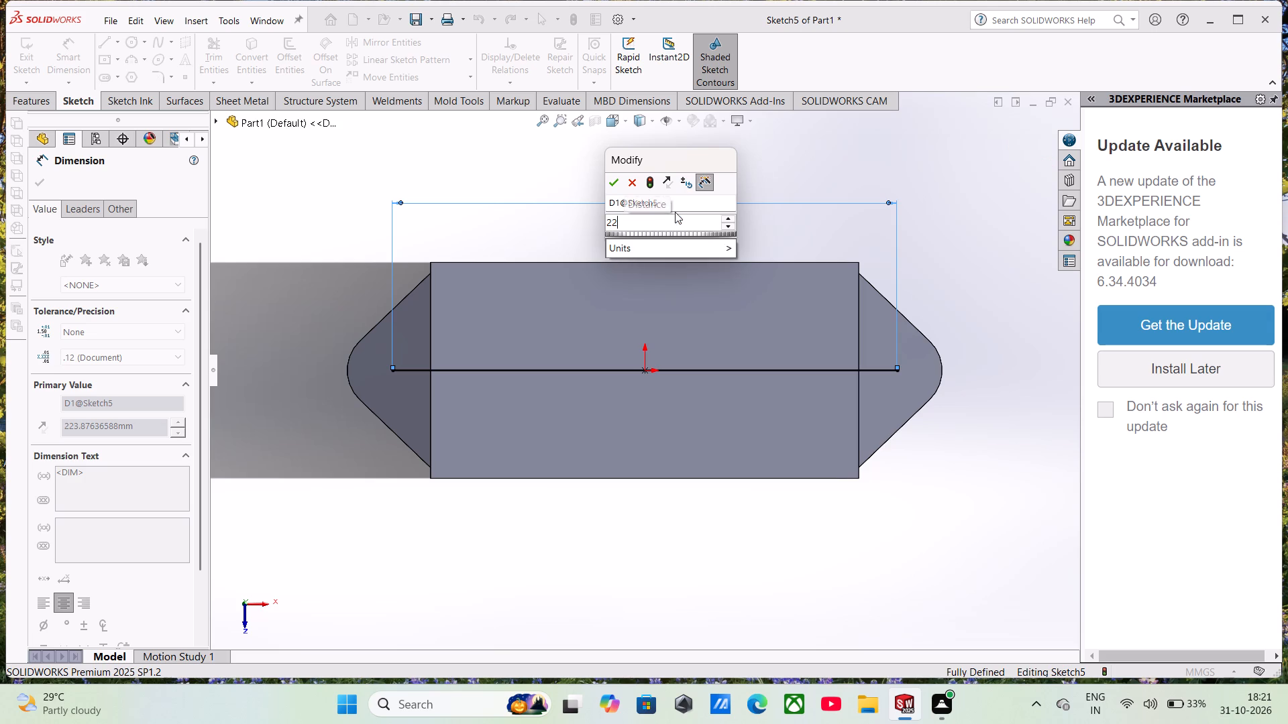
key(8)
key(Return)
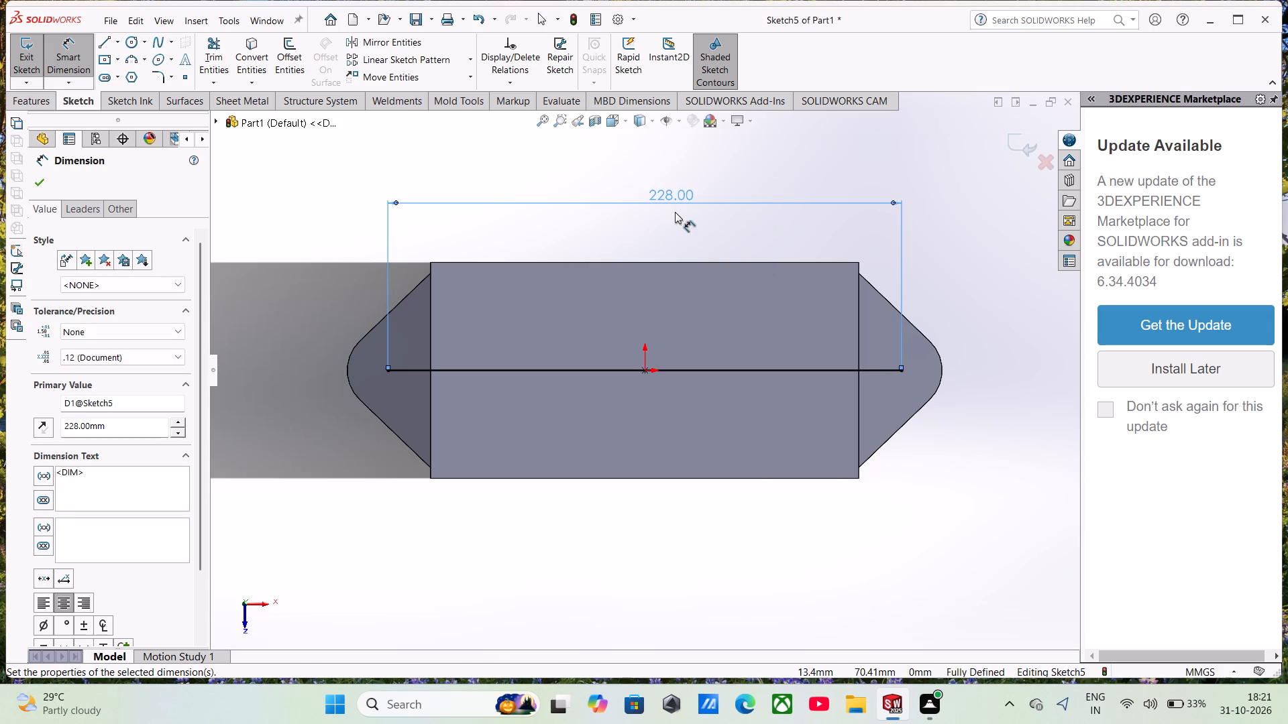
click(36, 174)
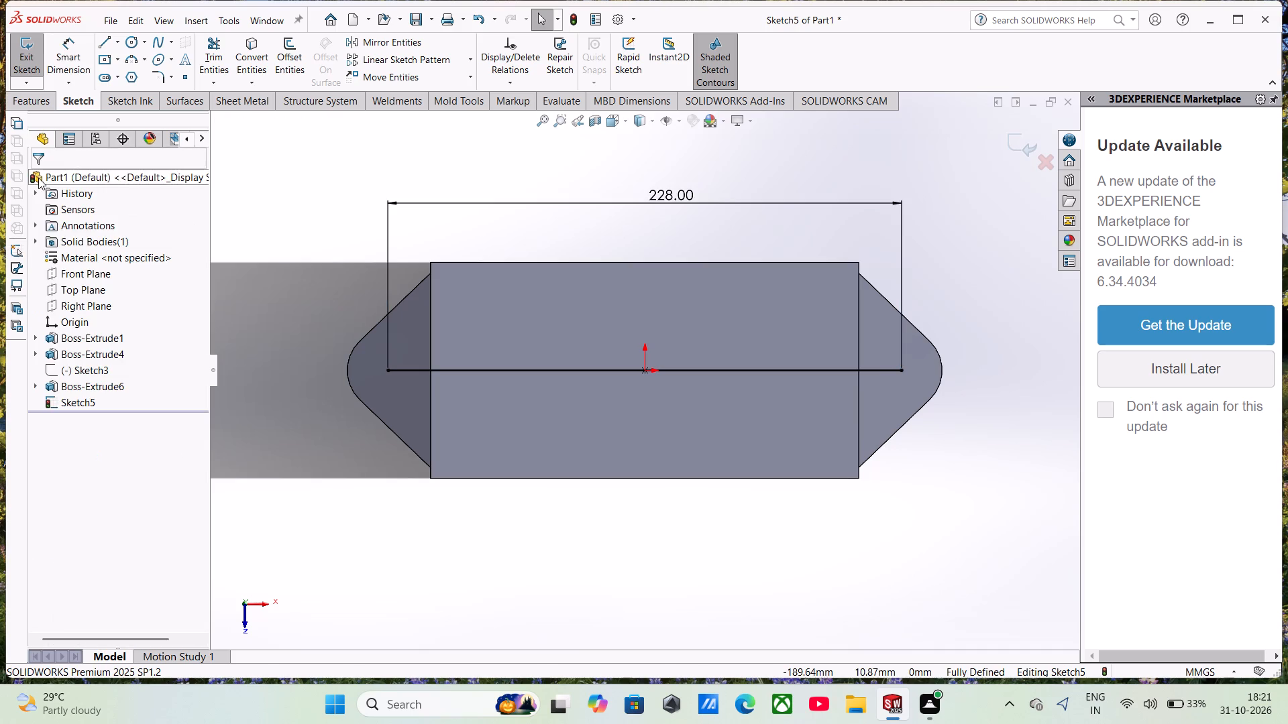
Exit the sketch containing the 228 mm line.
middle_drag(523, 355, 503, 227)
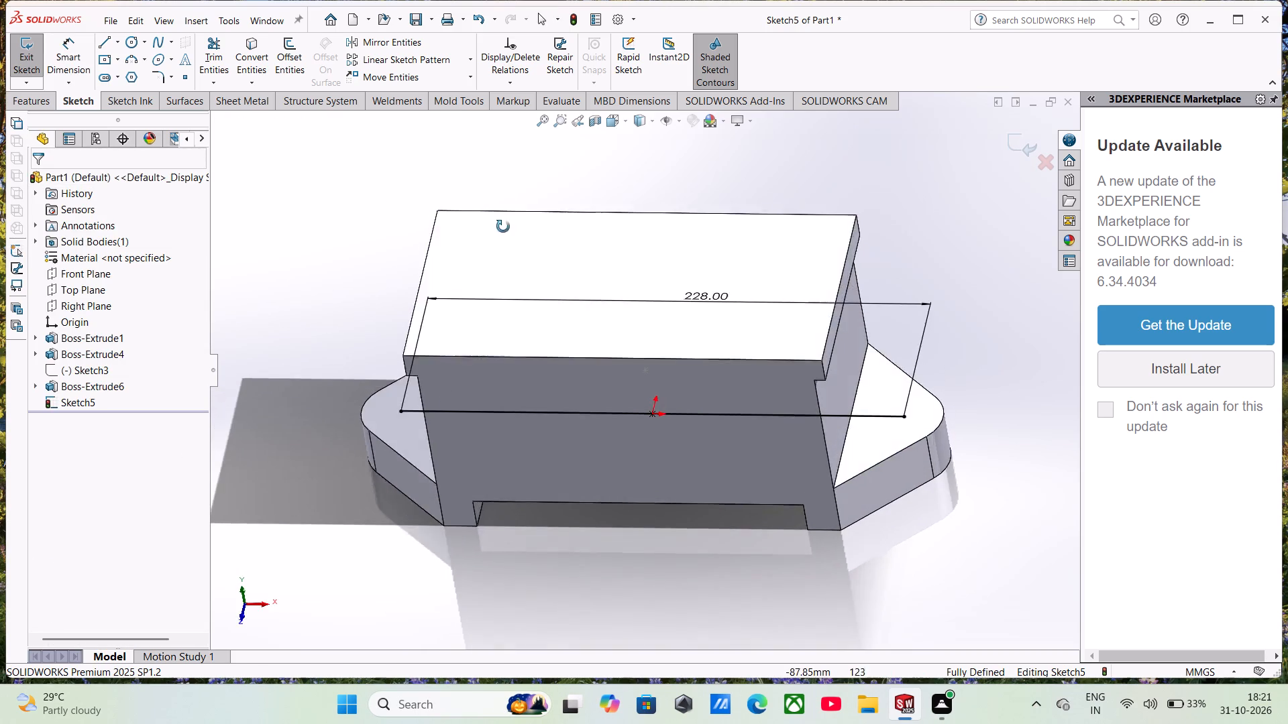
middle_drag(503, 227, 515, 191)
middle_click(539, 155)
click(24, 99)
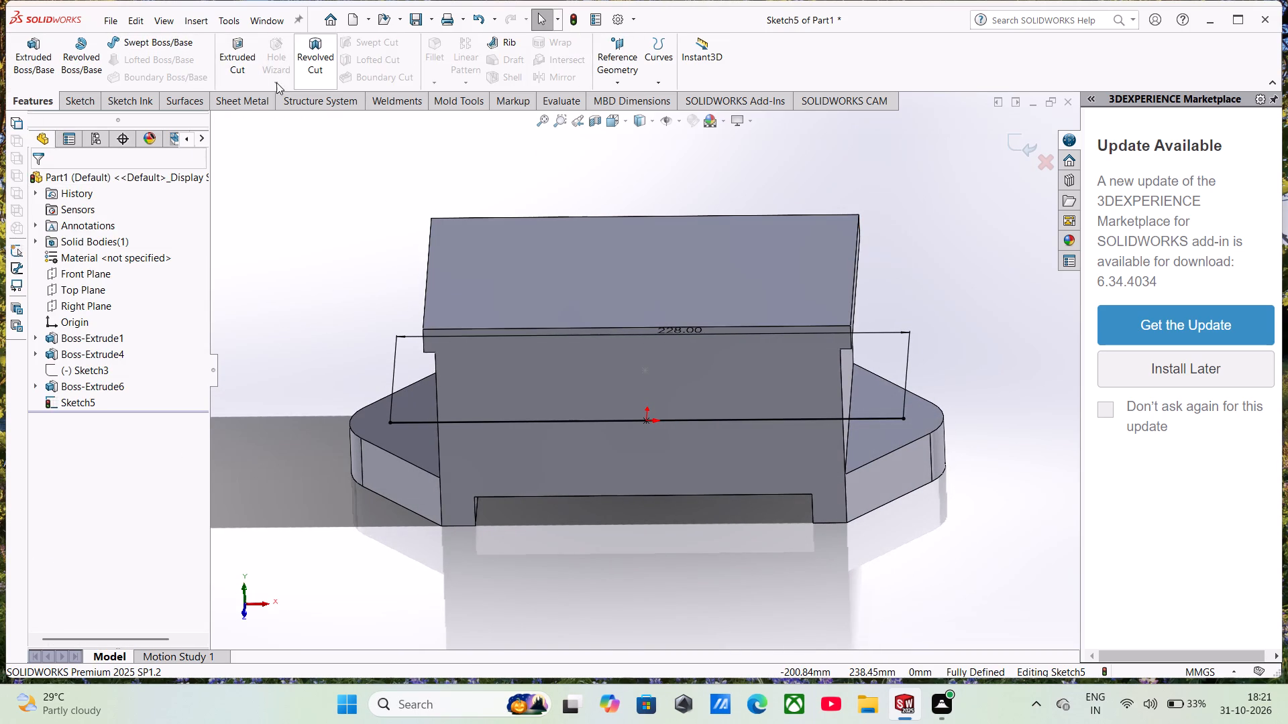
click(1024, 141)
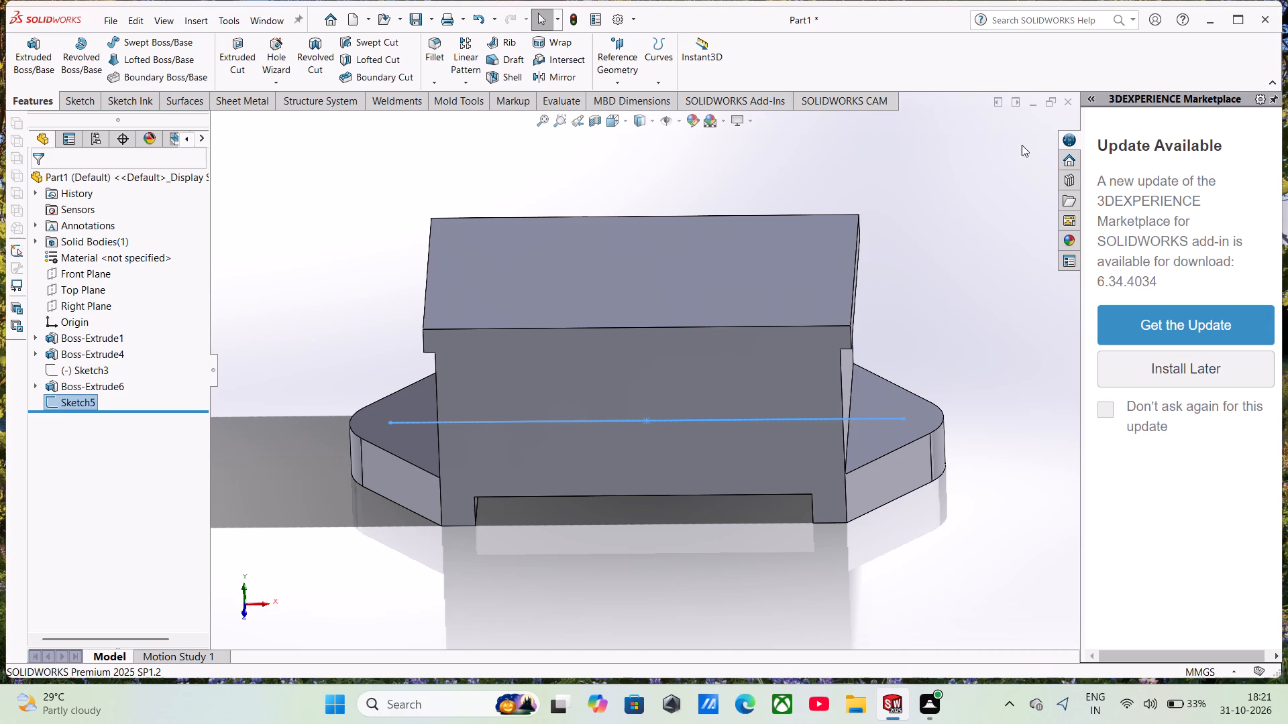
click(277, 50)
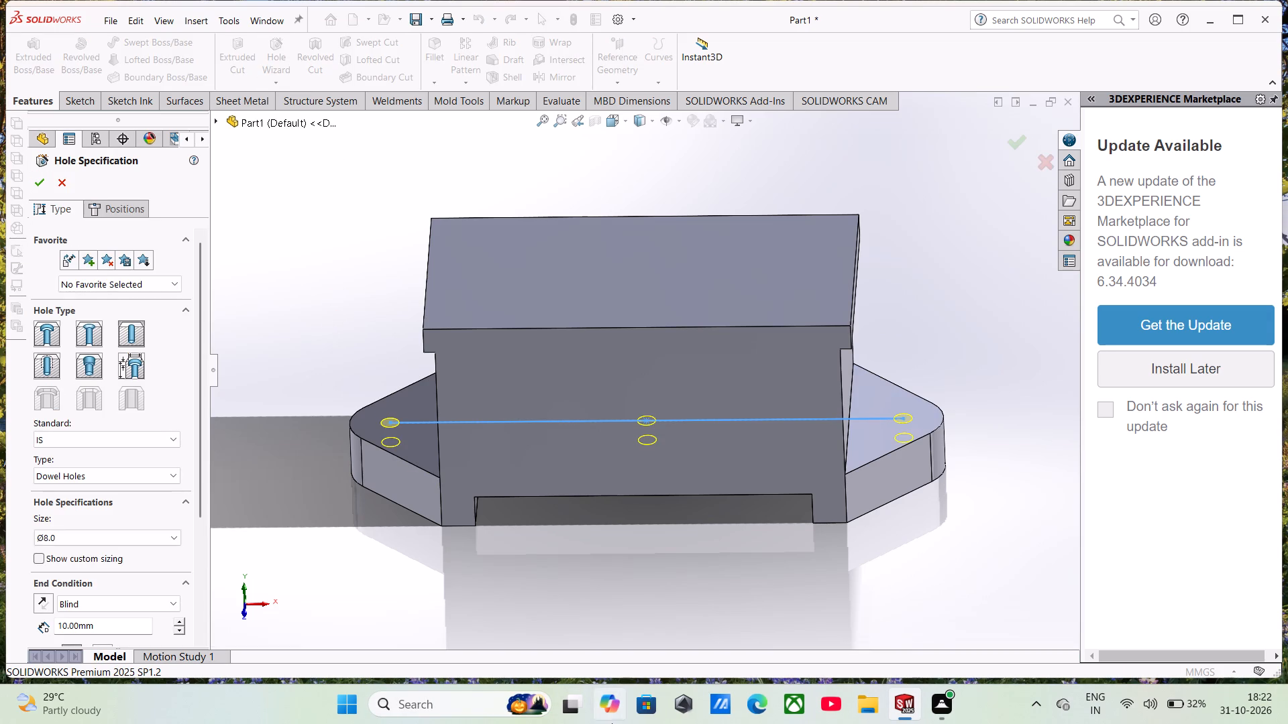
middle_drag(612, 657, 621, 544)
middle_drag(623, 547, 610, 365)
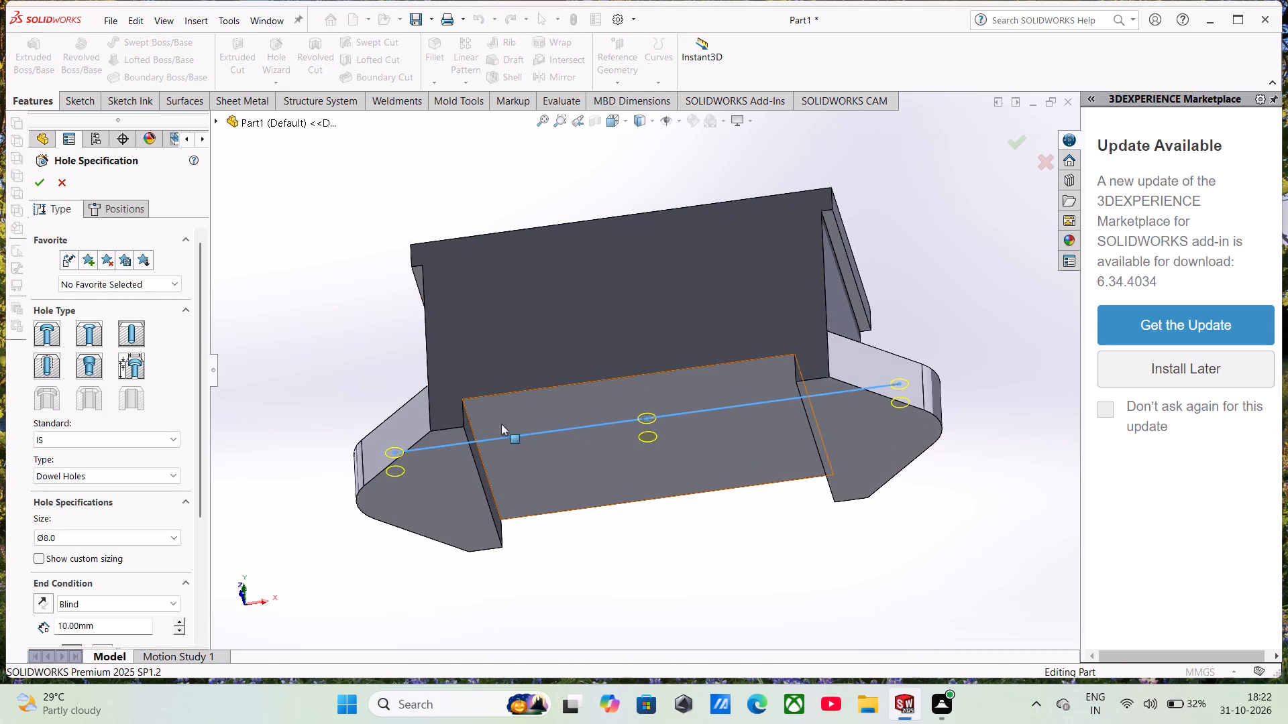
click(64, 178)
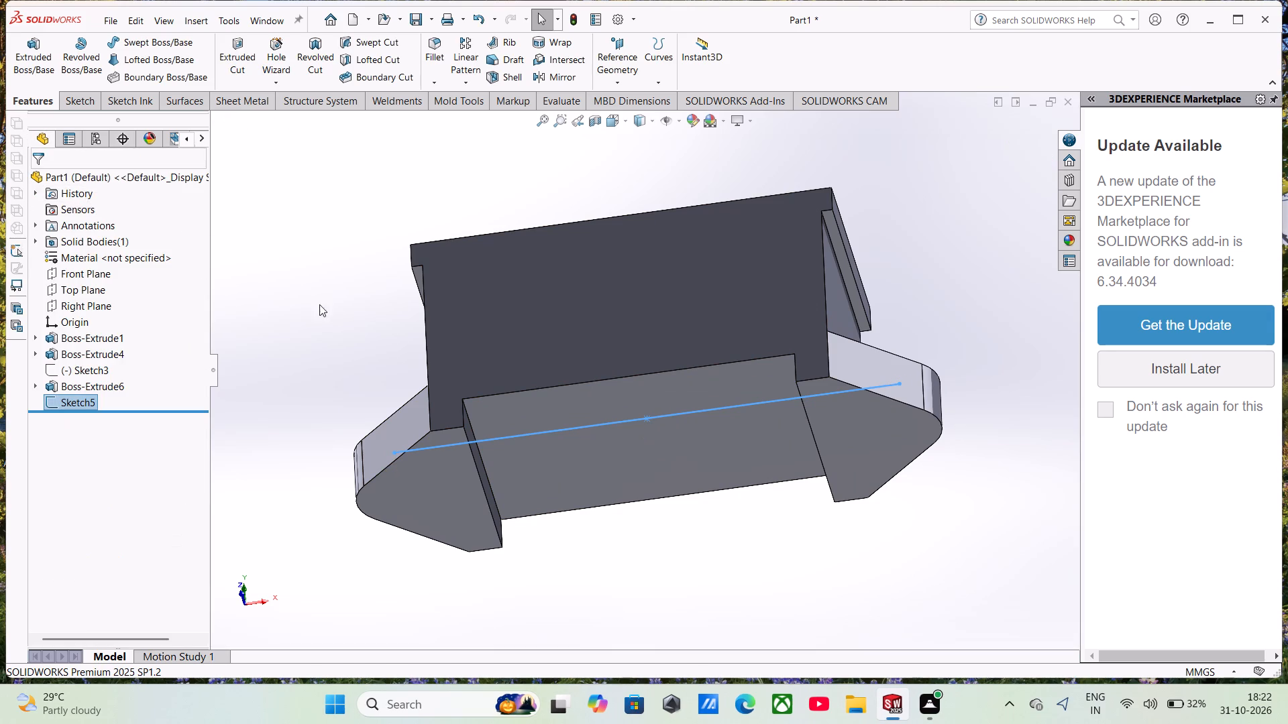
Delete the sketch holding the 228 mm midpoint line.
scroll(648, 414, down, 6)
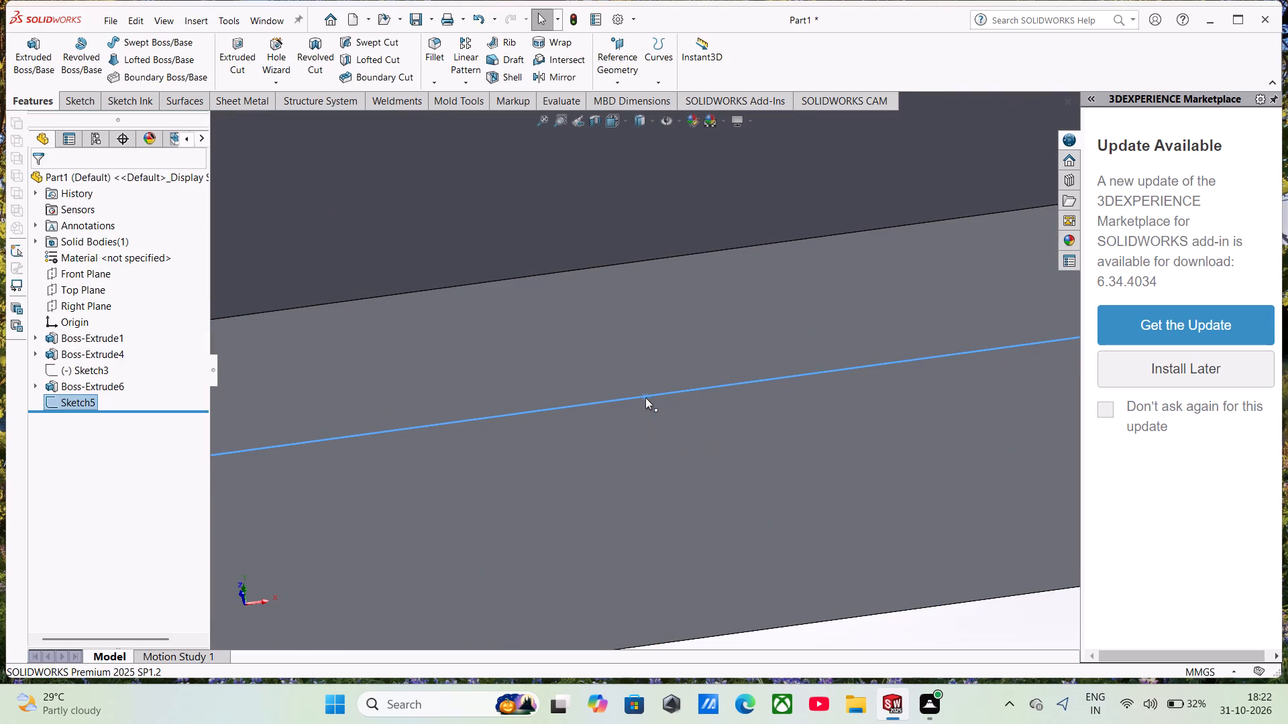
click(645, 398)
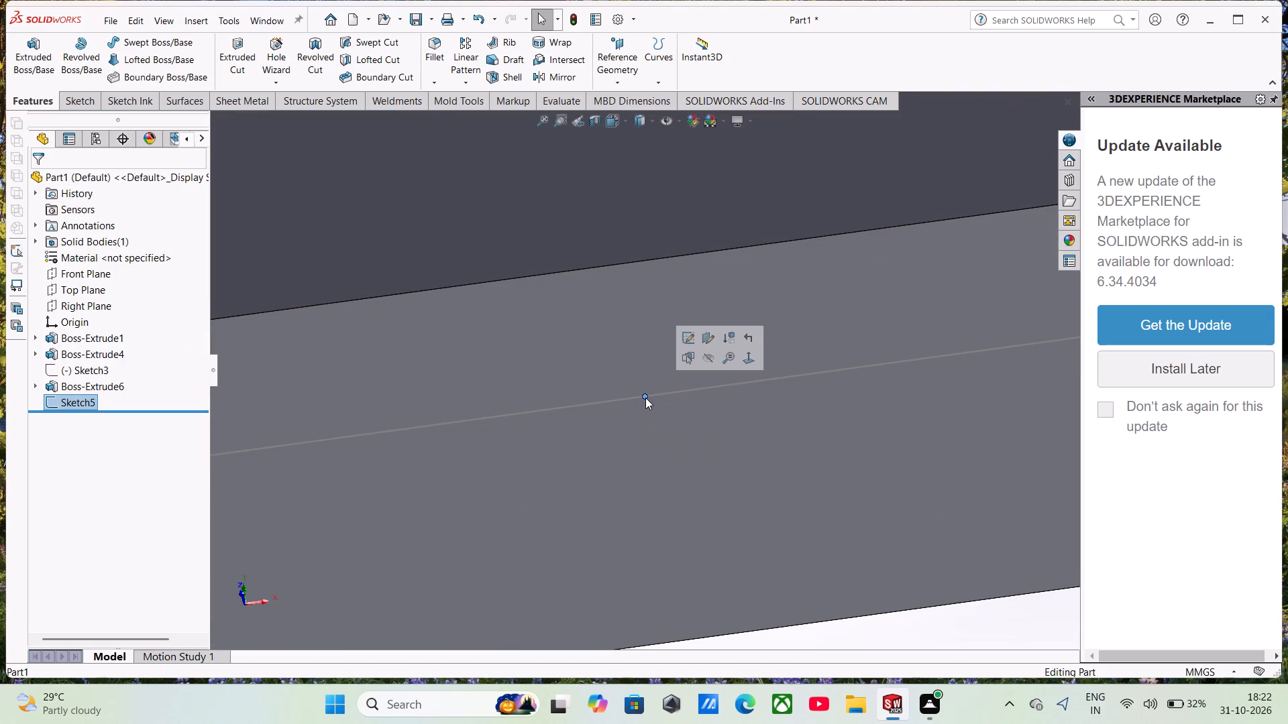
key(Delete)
Start a new sketch on the lug's upper face and draw a horizontal midpoint line centred on the origin, about 222 mm long.
scroll(646, 402, up, 7)
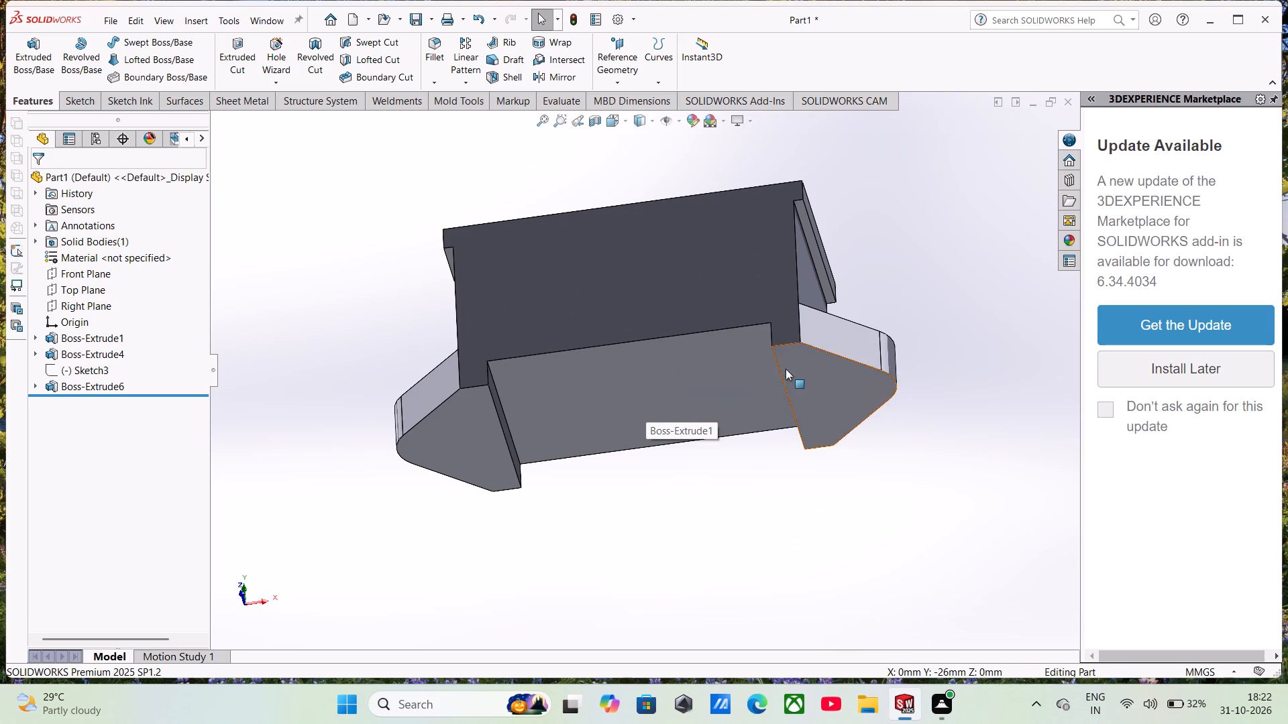
middle_drag(794, 384, 828, 587)
click(849, 341)
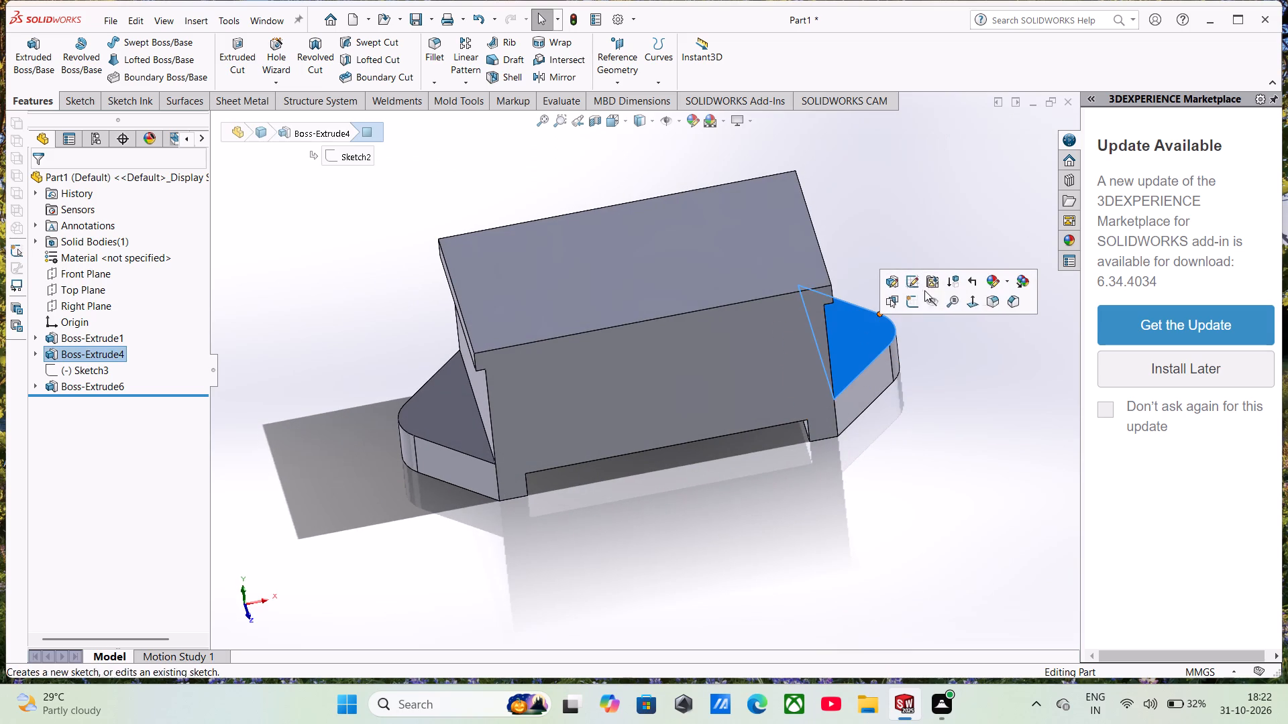
click(916, 306)
click(823, 214)
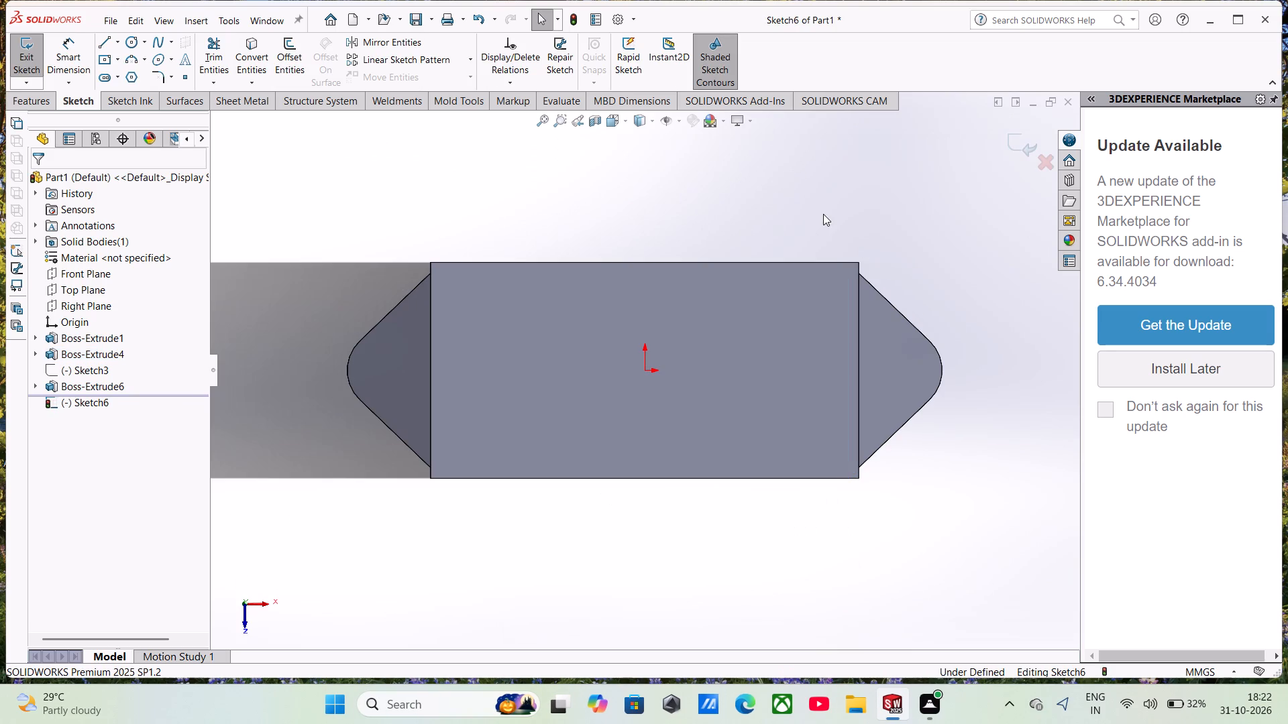
click(118, 44)
click(136, 94)
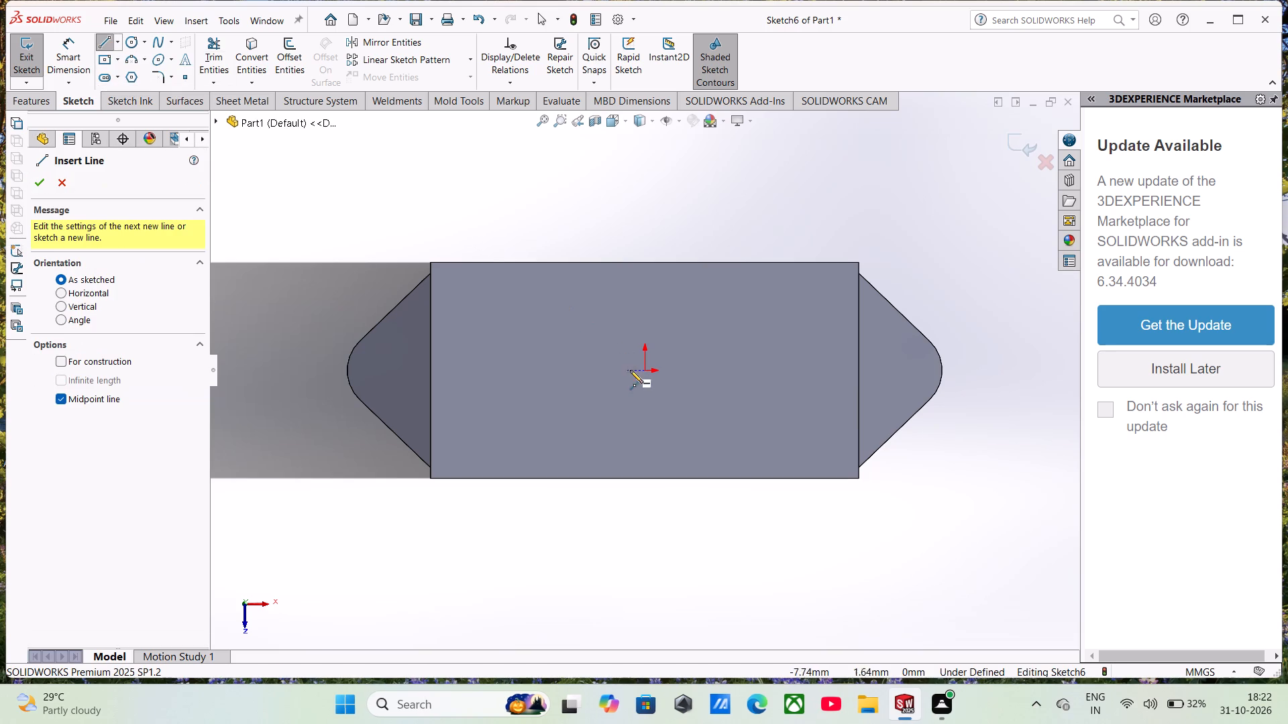
click(642, 368)
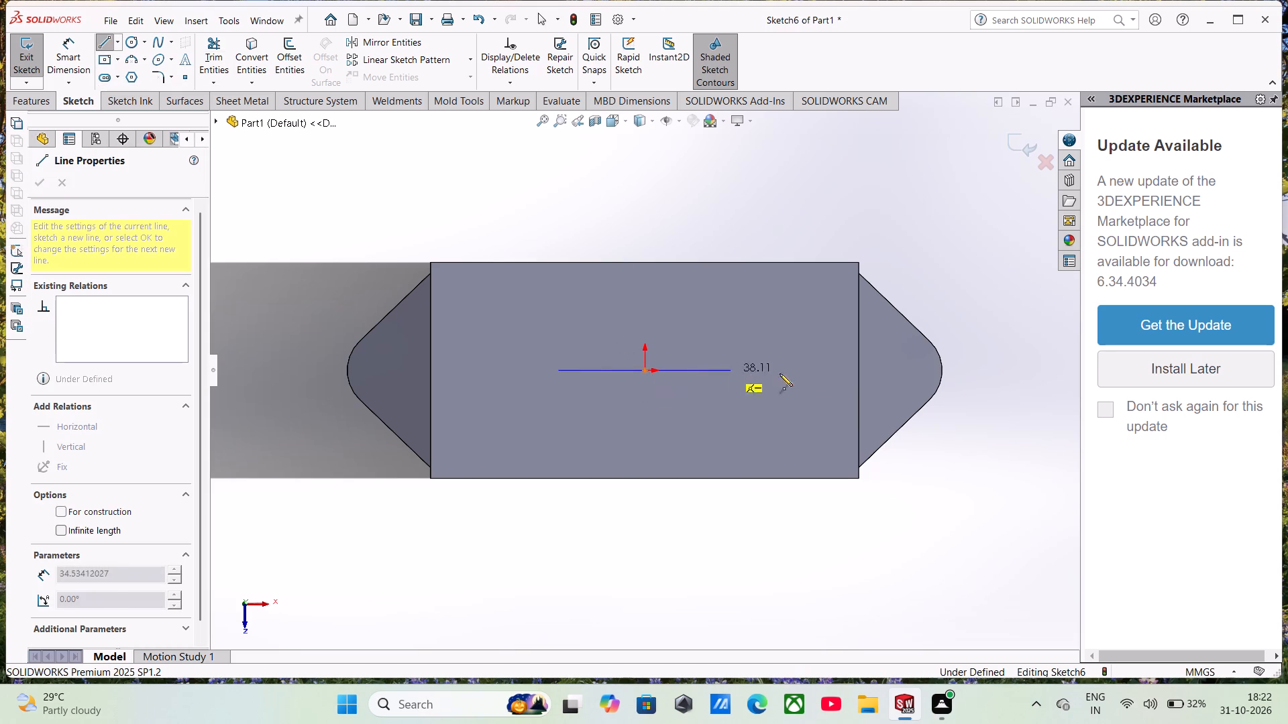
click(895, 374)
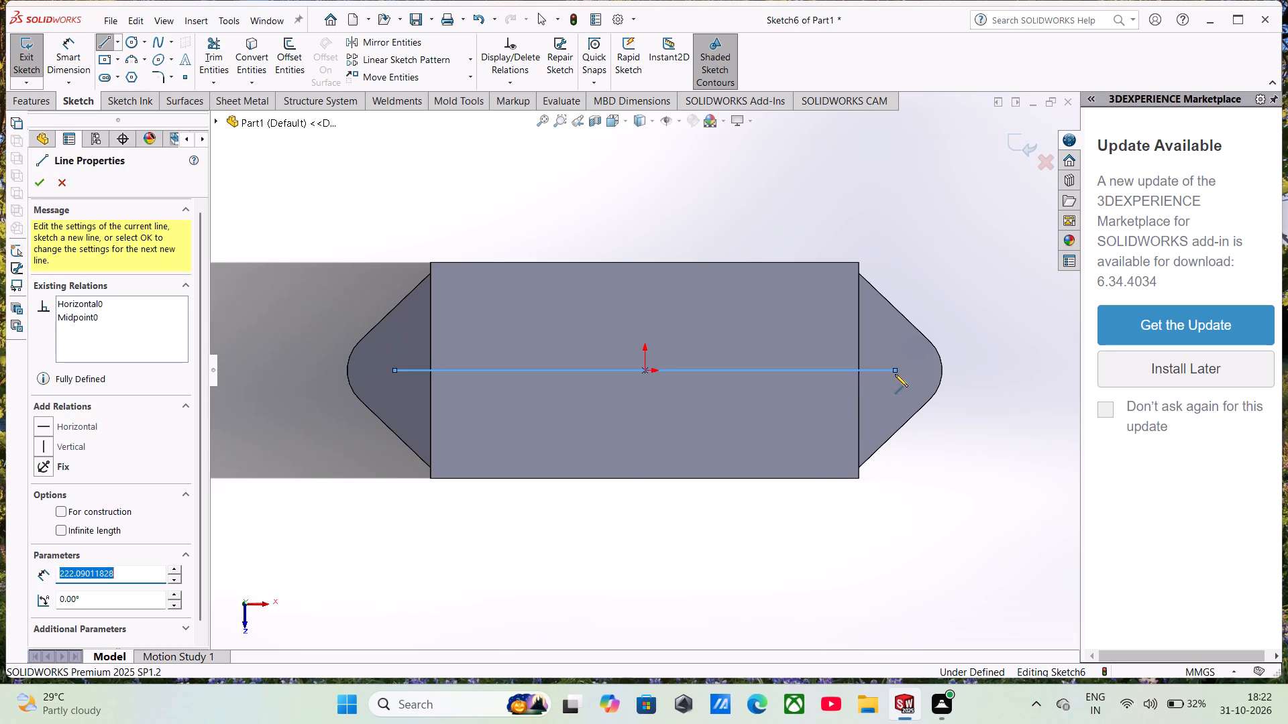
Dimension the distance between the midpoint line's two endpoints as 228 mm and exit the sketch.
click(54, 67)
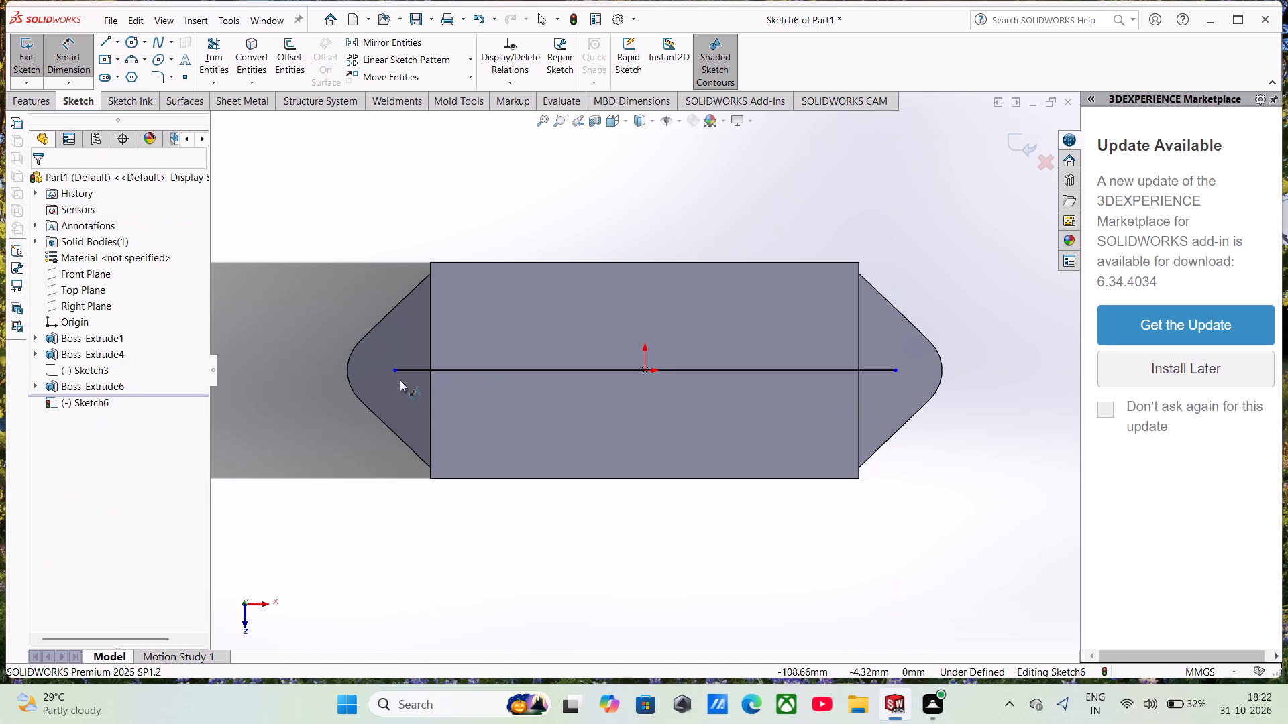
click(398, 373)
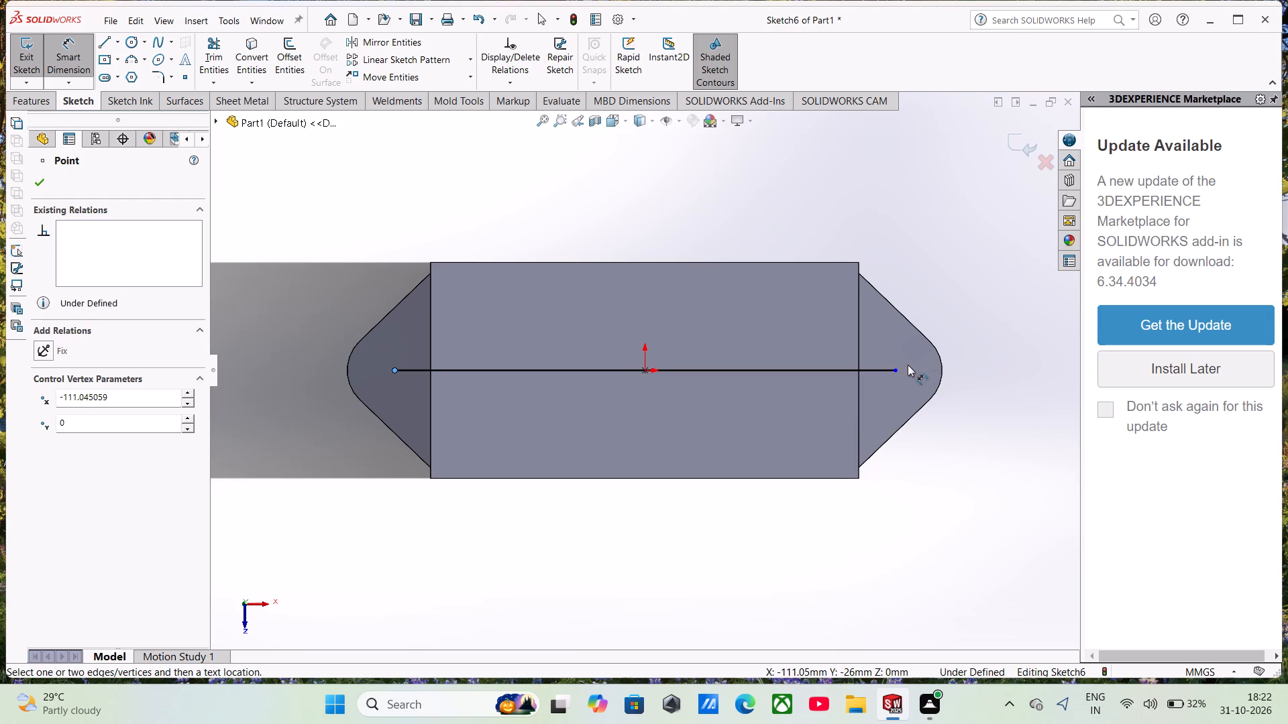
click(897, 373)
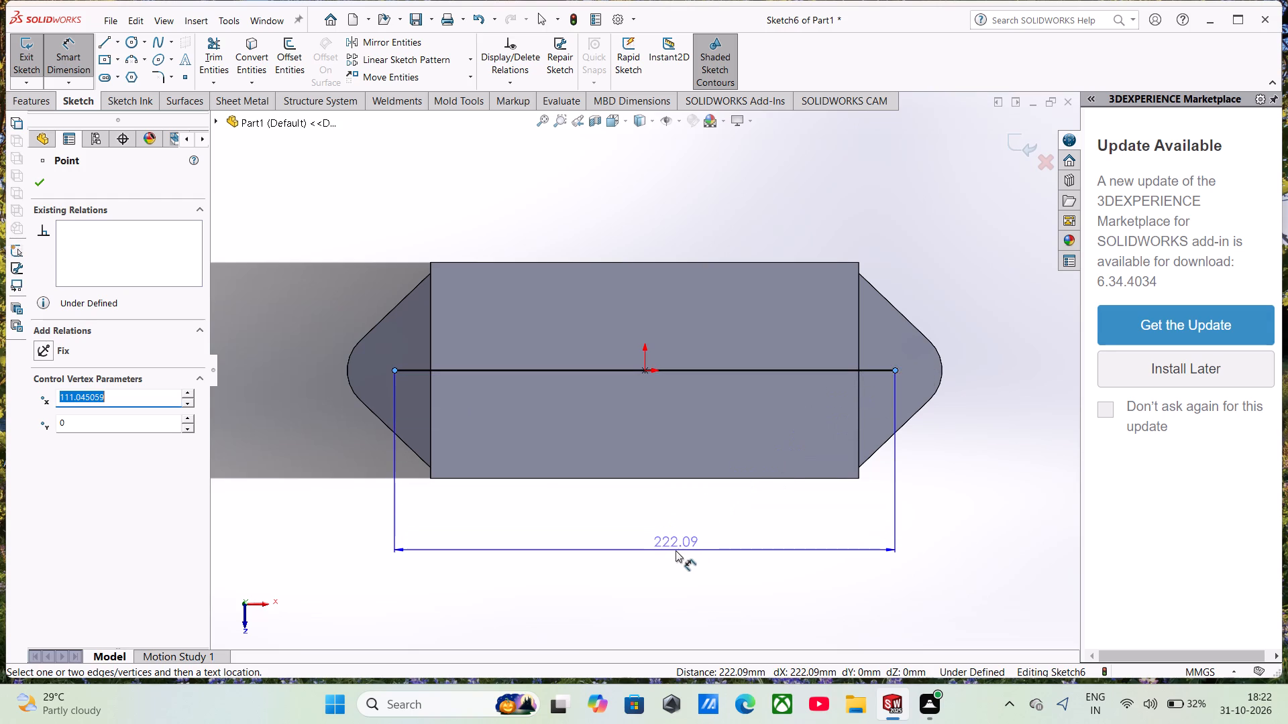
click(676, 552)
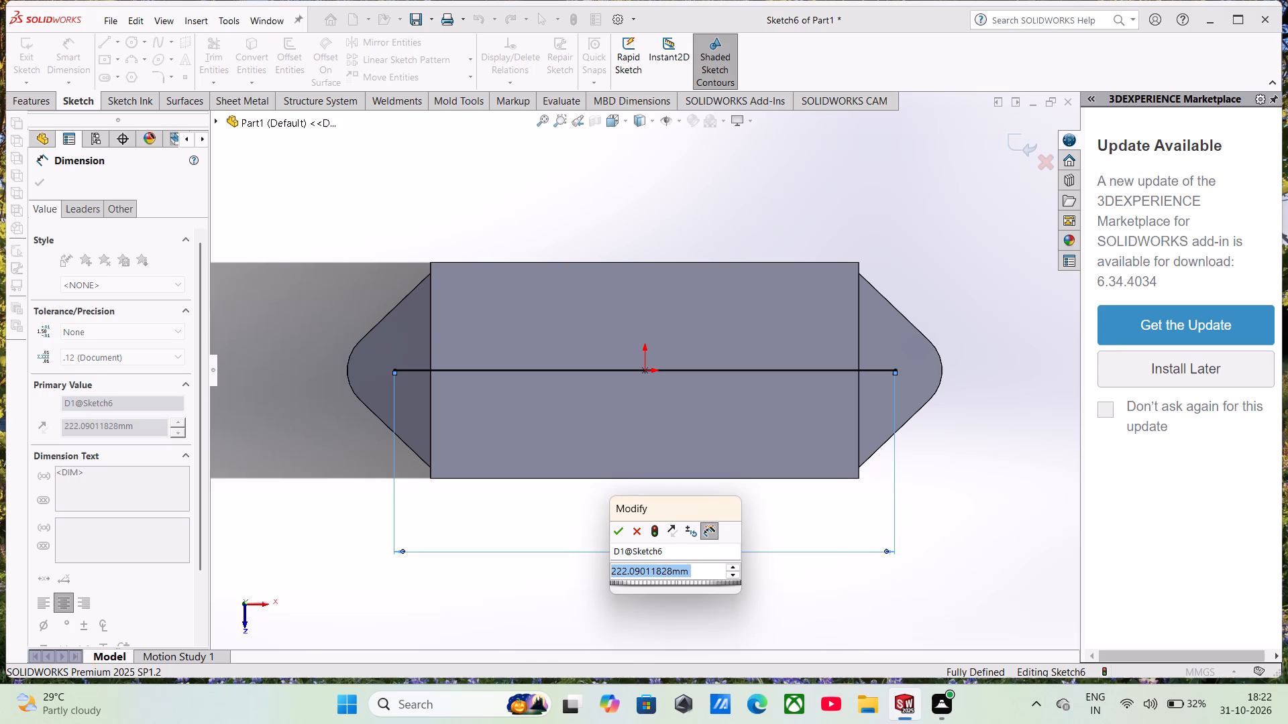
text(228)
key(Return)
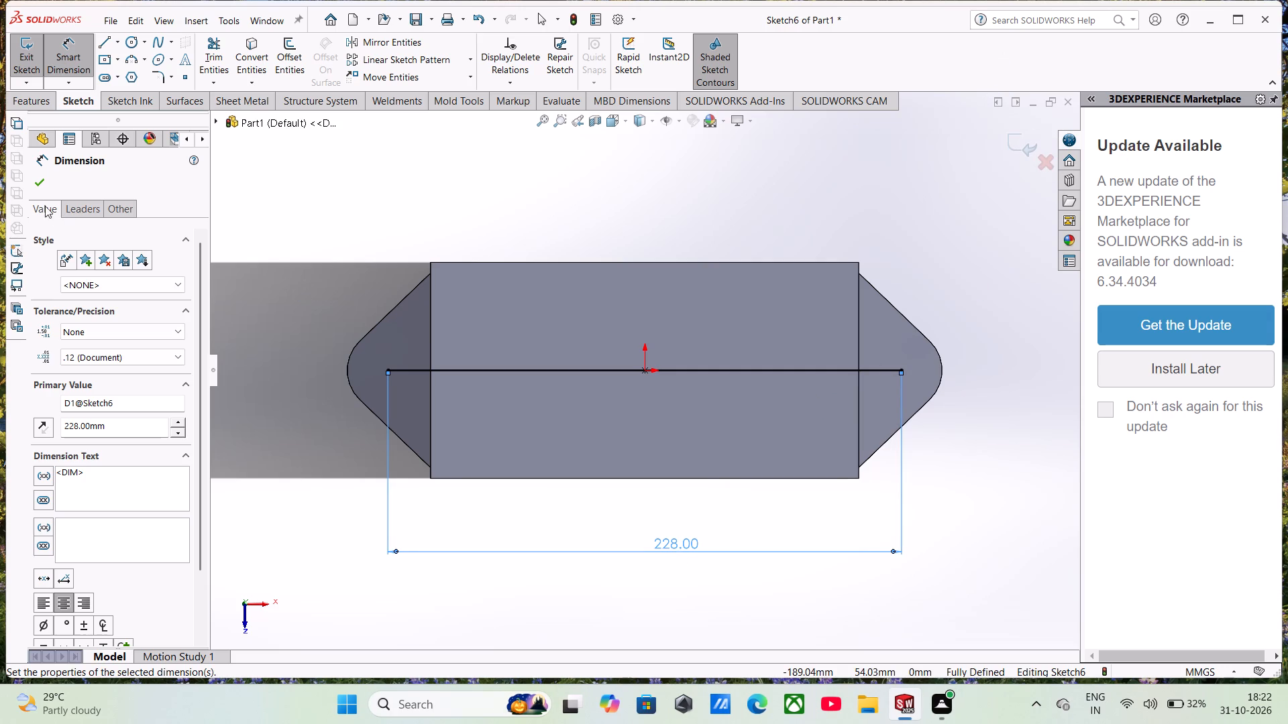
click(43, 185)
middle_drag(570, 398, 561, 222)
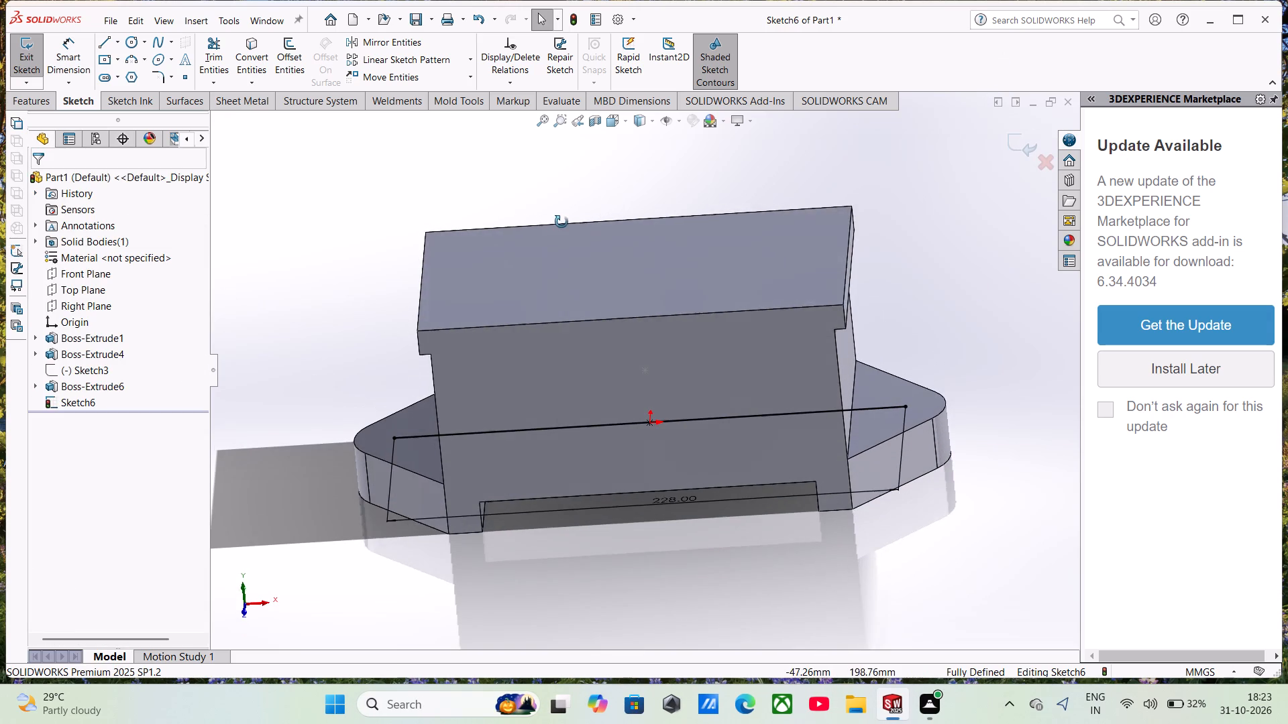
middle_drag(561, 222, 561, 221)
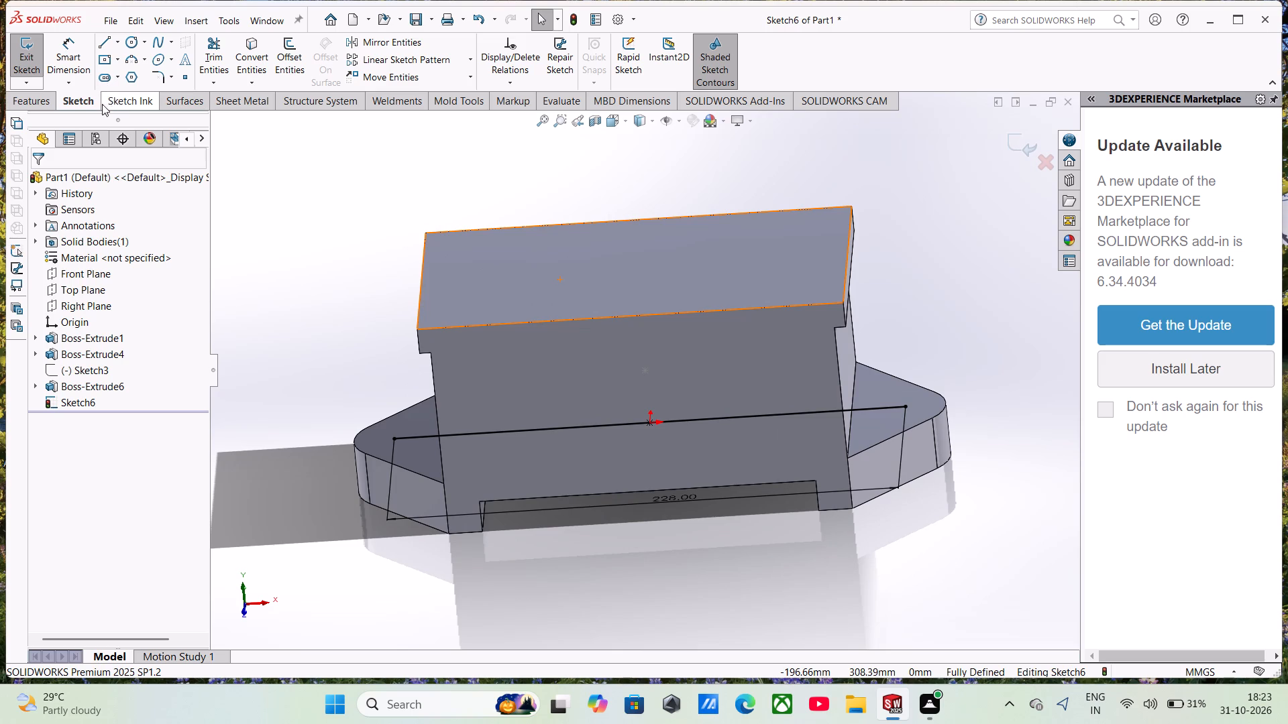
click(44, 103)
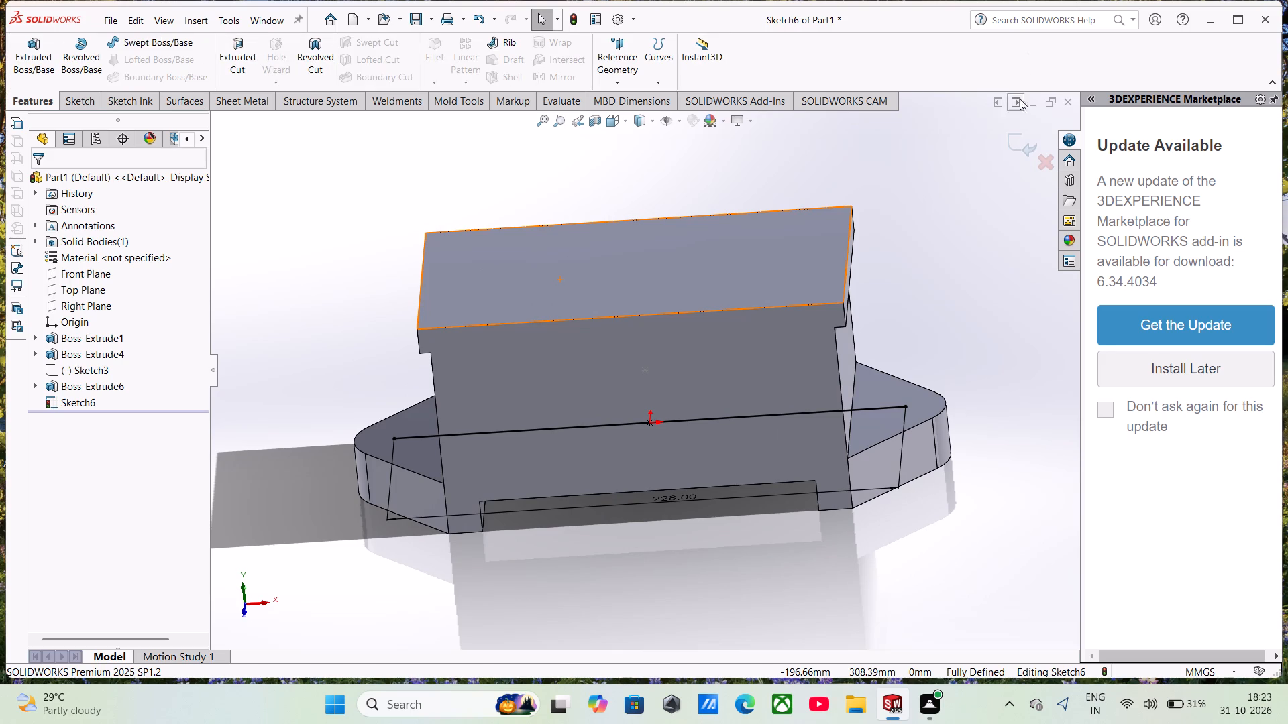
click(1030, 142)
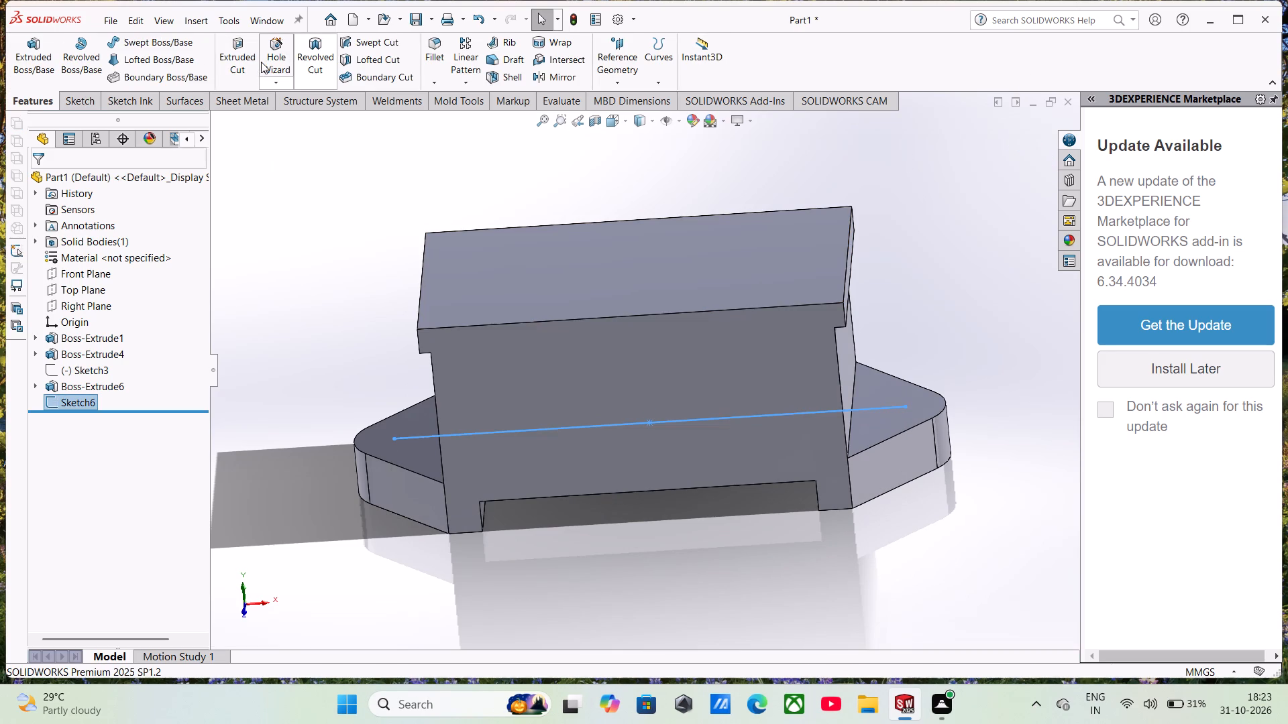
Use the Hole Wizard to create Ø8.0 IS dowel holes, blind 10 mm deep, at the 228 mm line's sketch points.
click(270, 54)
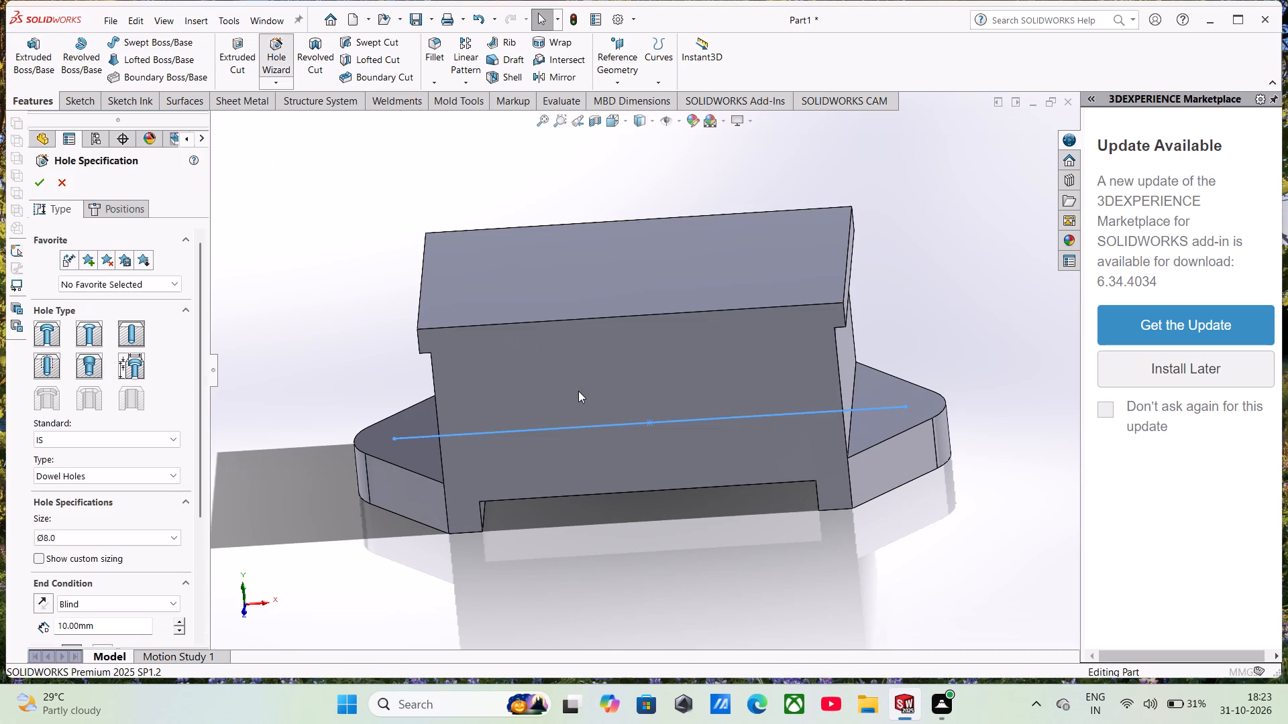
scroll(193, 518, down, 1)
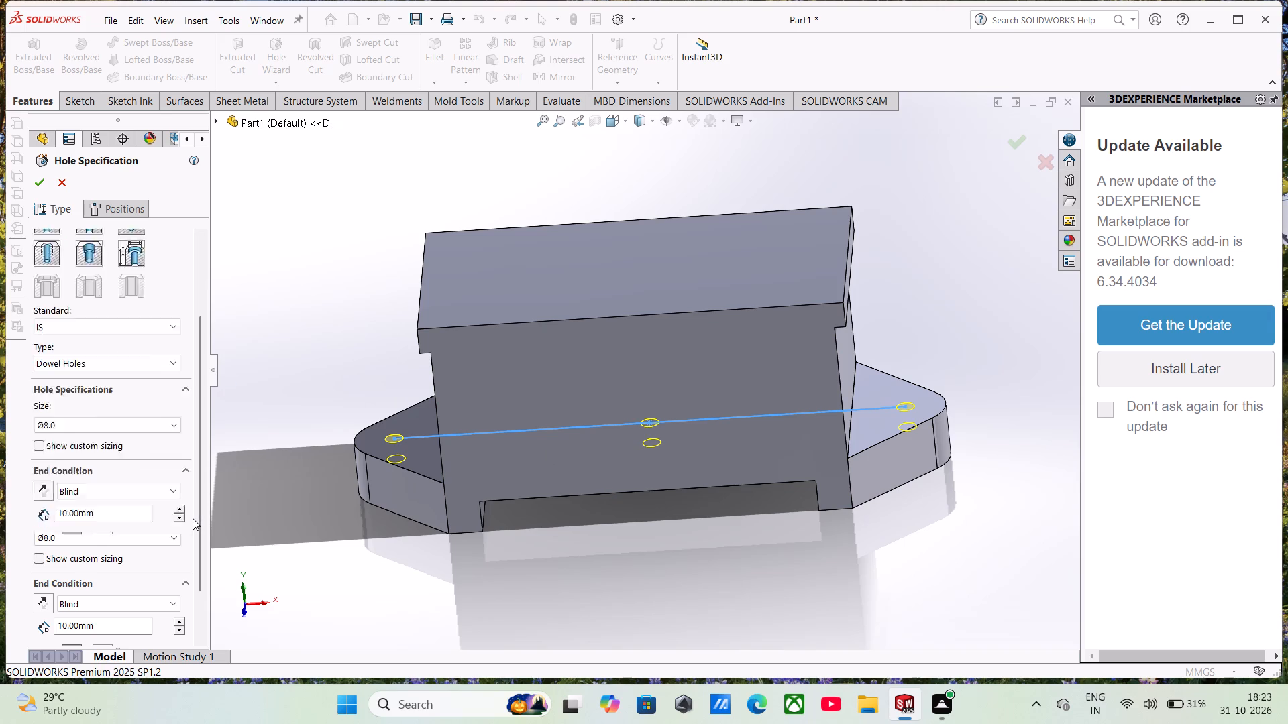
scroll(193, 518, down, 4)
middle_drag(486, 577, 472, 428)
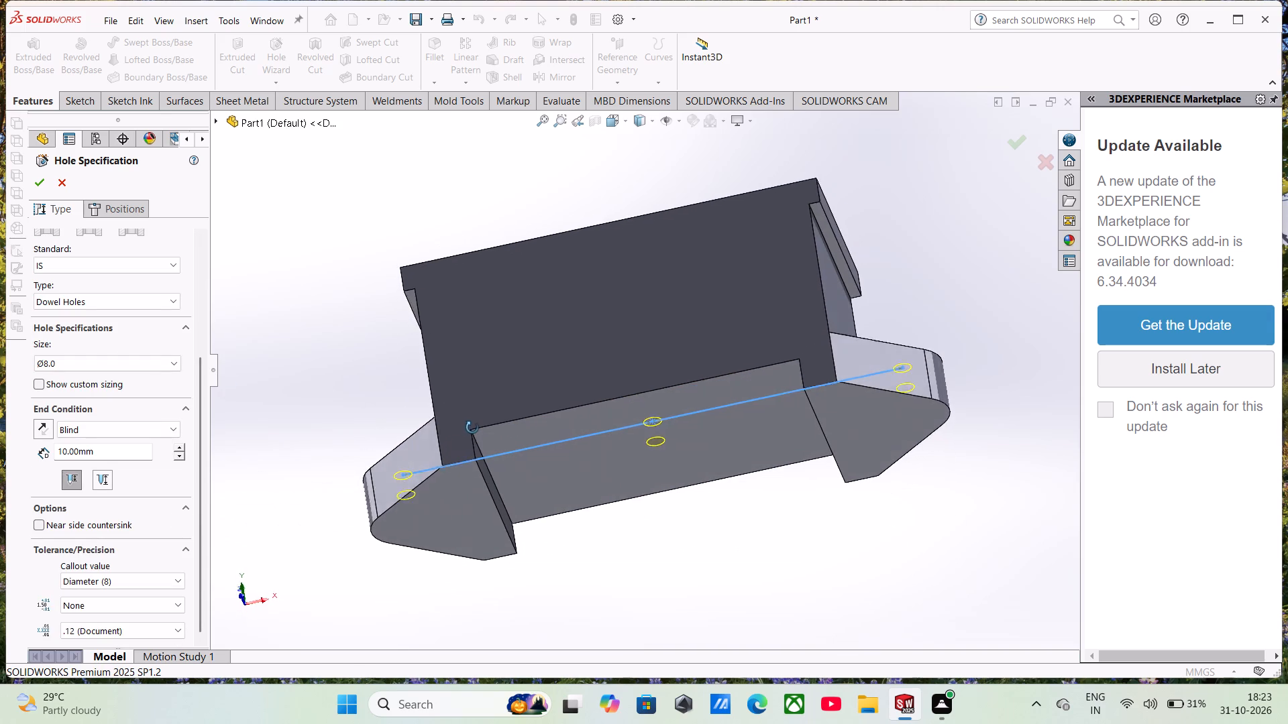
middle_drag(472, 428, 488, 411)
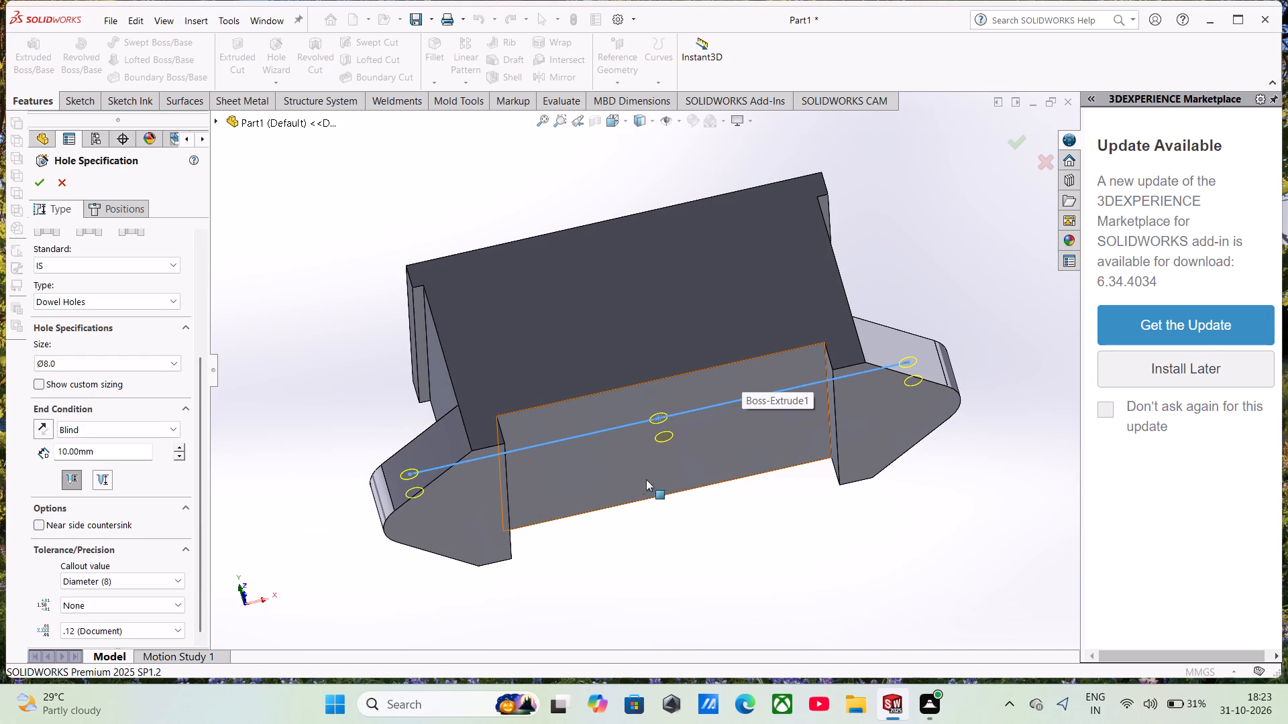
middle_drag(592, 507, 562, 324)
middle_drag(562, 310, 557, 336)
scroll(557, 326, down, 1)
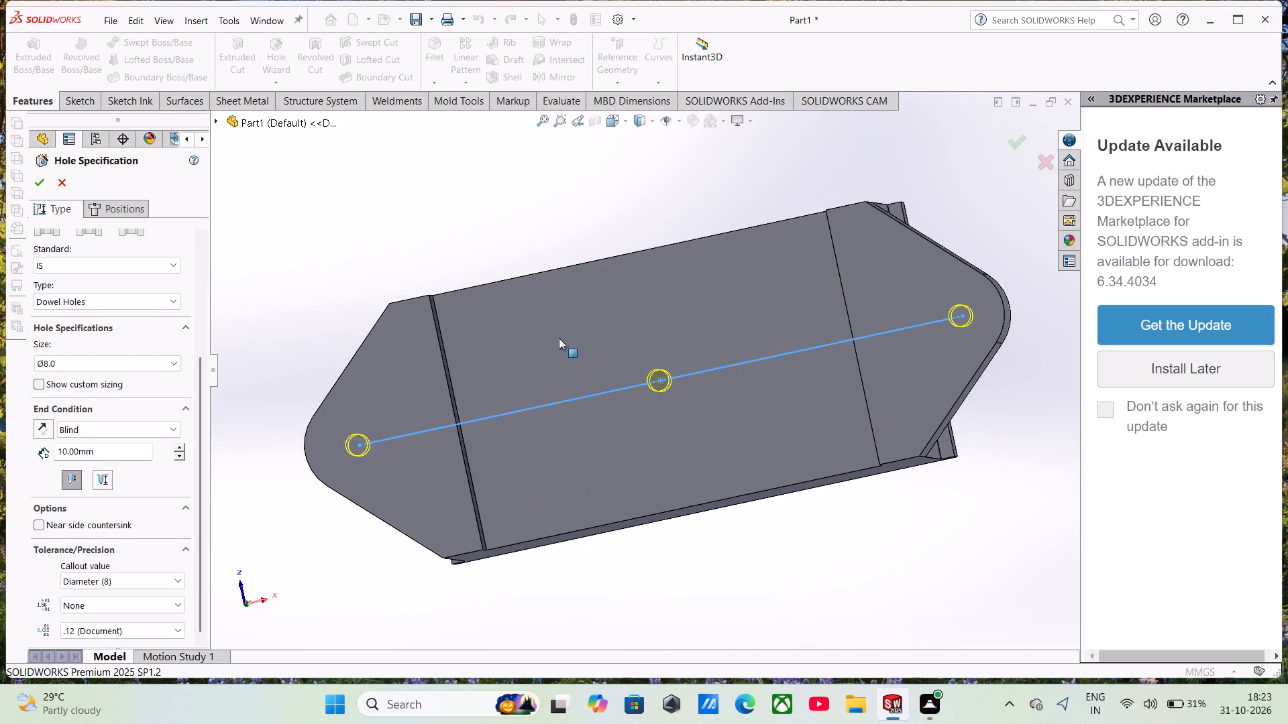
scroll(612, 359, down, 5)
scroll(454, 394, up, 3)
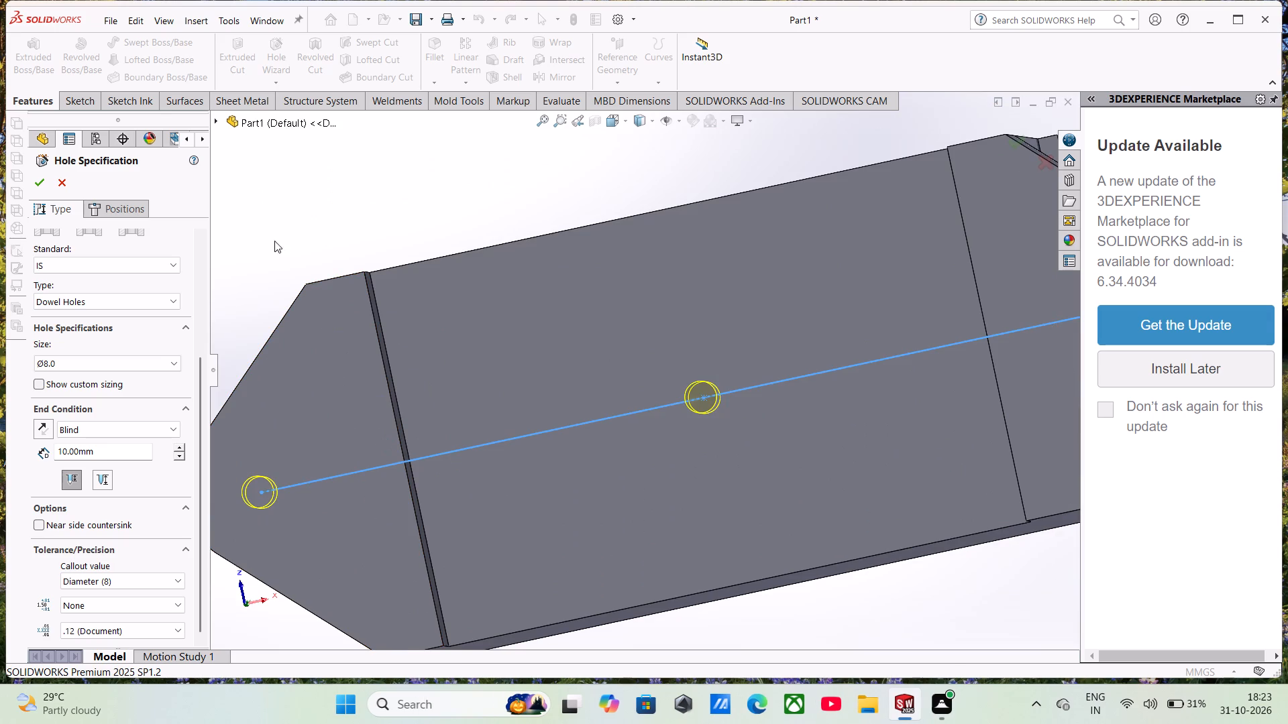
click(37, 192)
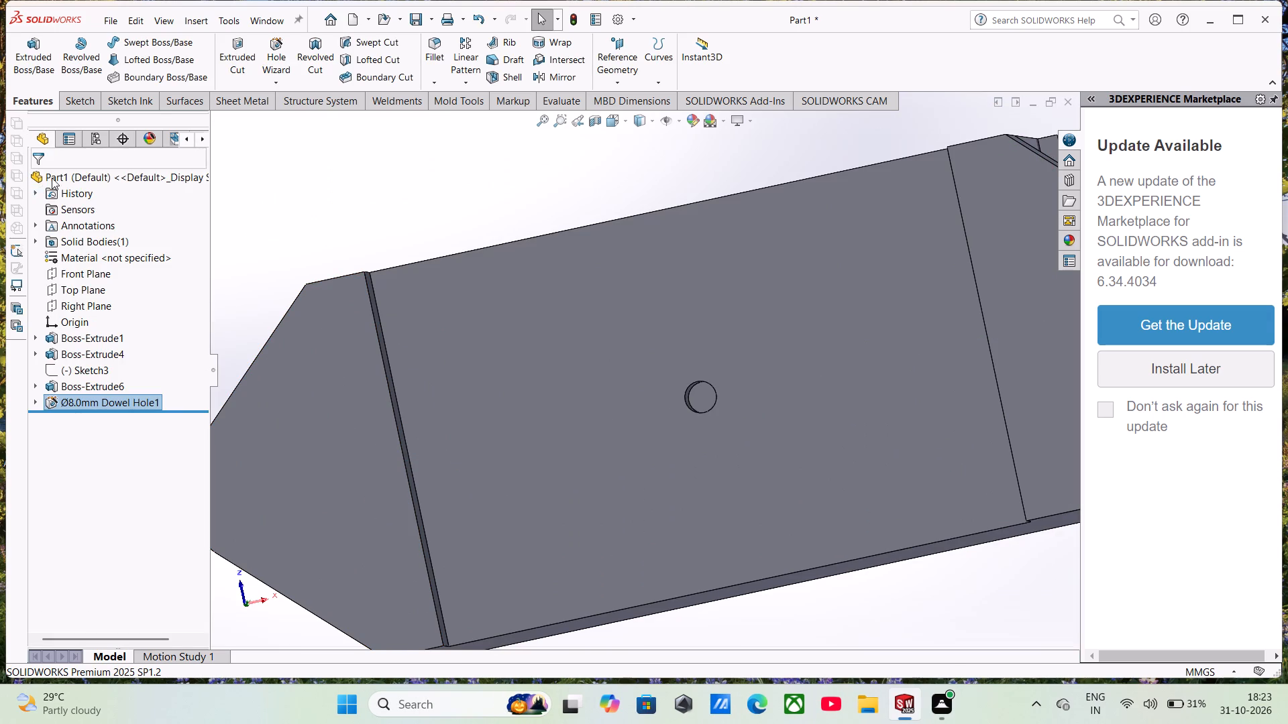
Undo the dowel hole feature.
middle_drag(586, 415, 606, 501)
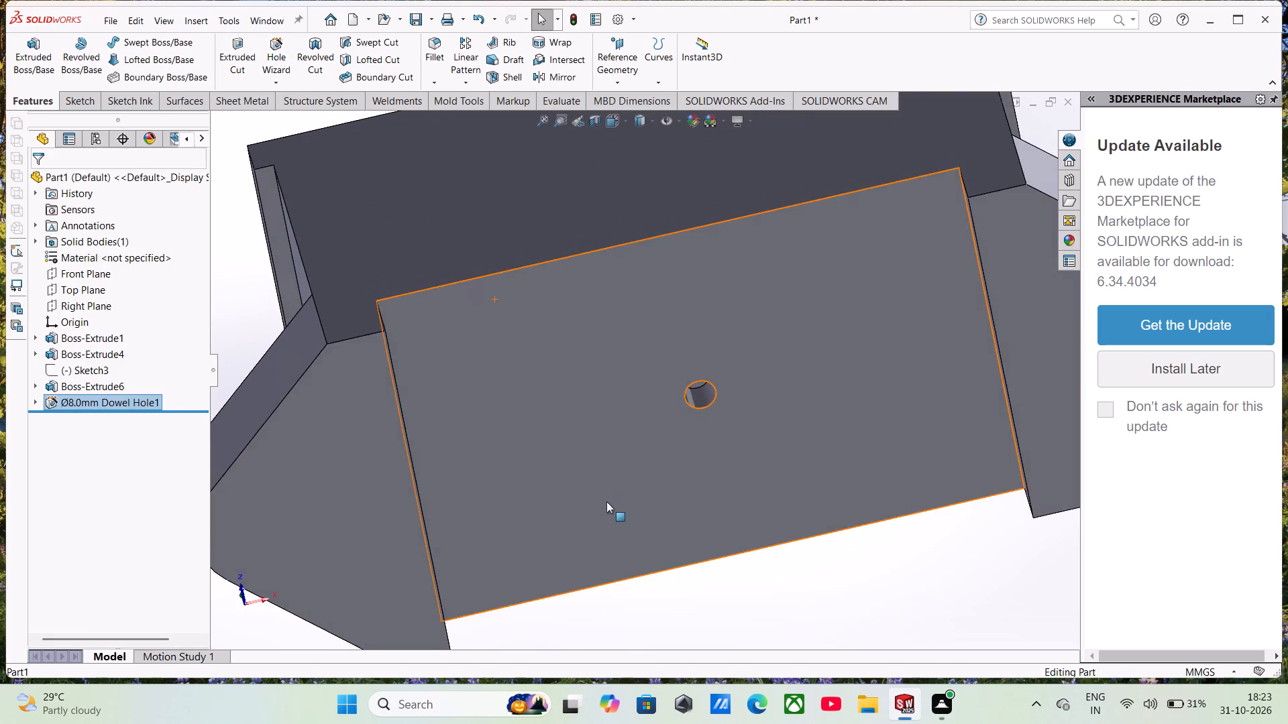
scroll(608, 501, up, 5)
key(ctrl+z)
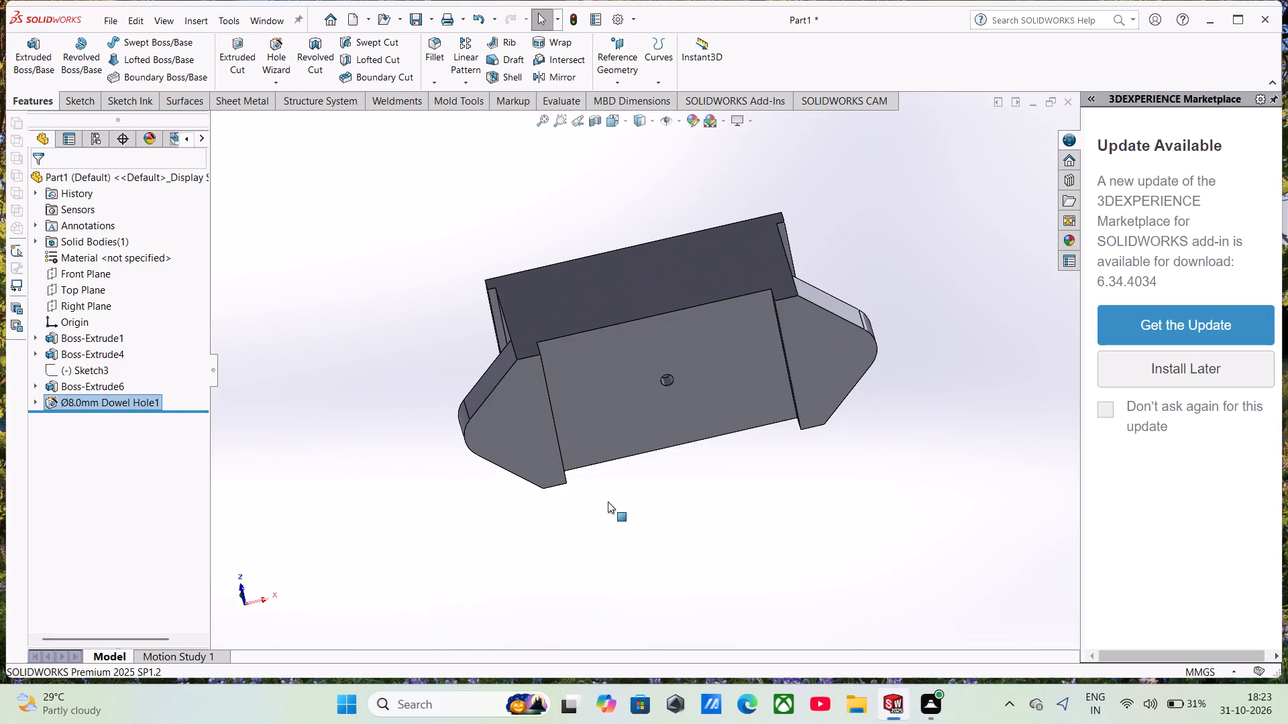
Edit the sketch of the 228 mm line and convert the block's two 96 mm side edges beside the lugs into sketch lines.
click(651, 412)
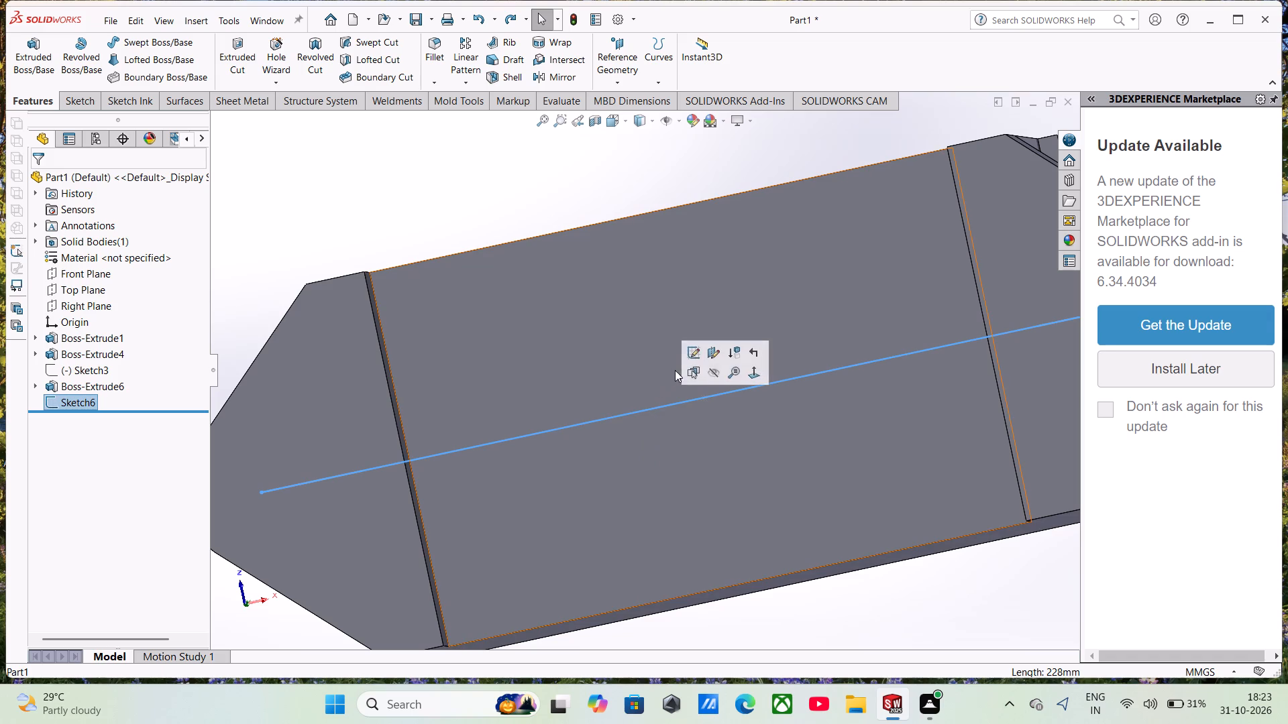
click(688, 356)
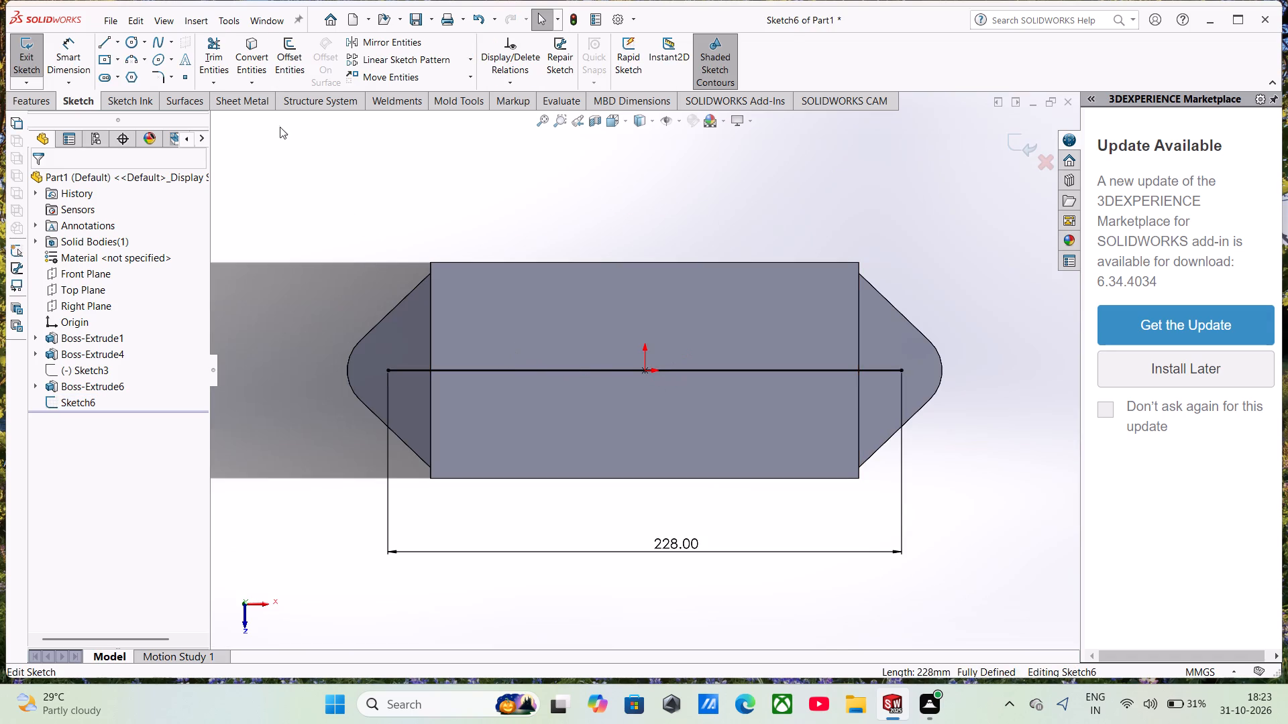
click(250, 49)
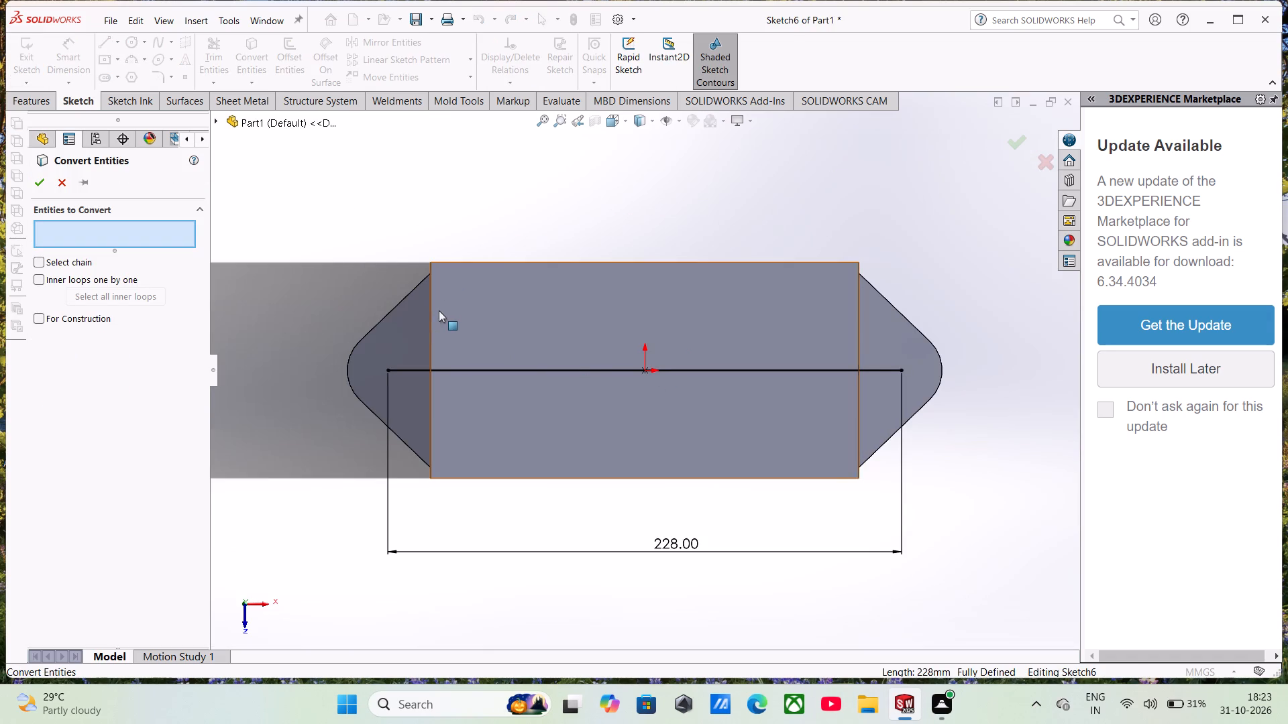
click(431, 322)
click(857, 326)
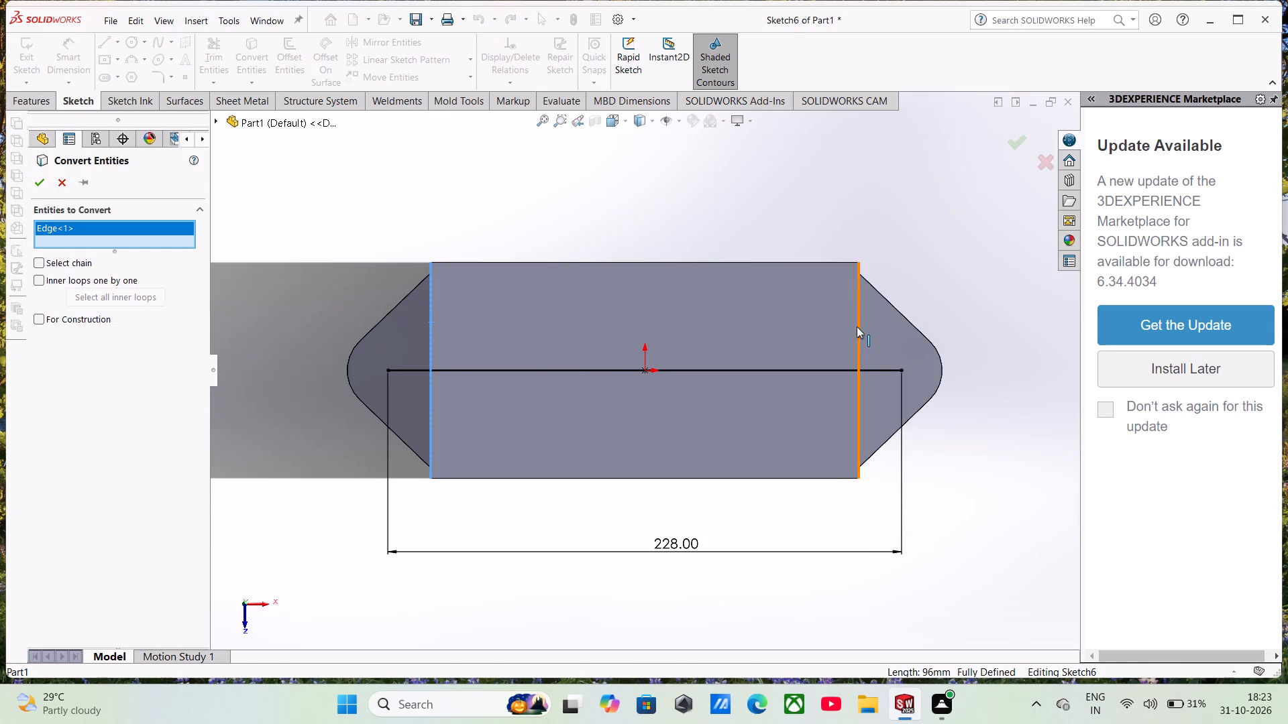
click(40, 186)
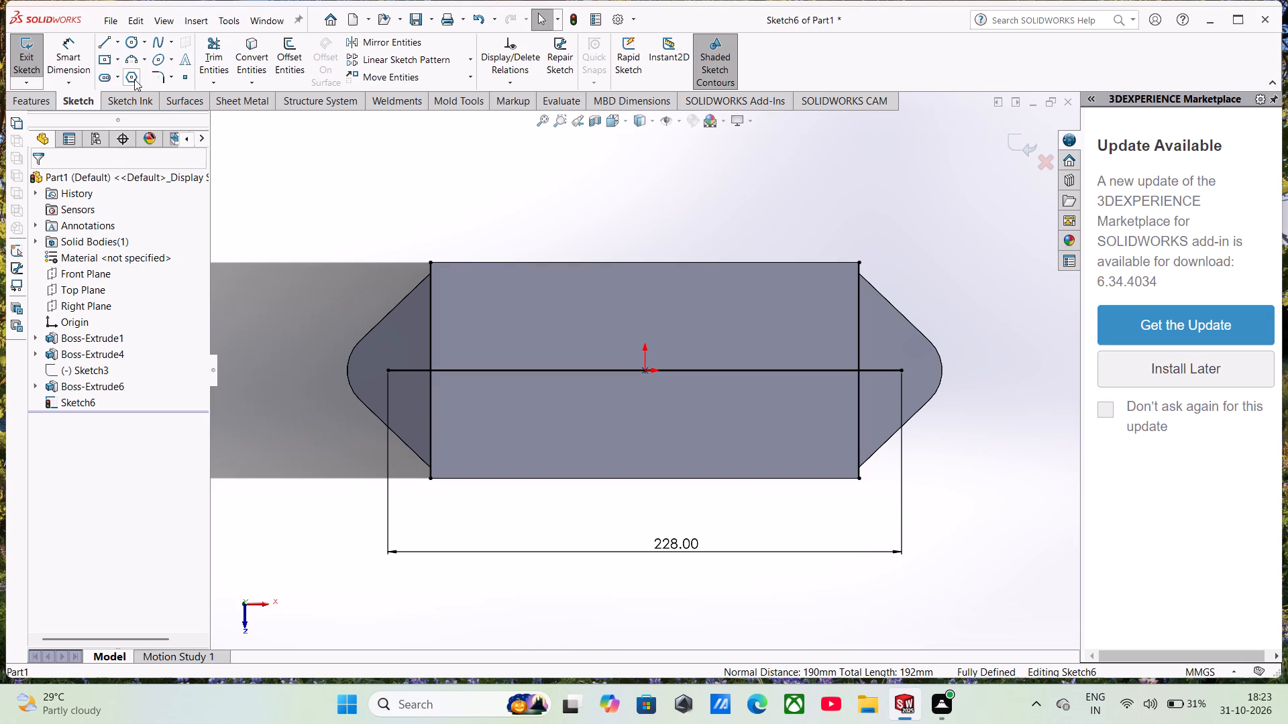
Trim away the part of the horizontal line between the two converted edges and exit the sketch.
click(205, 48)
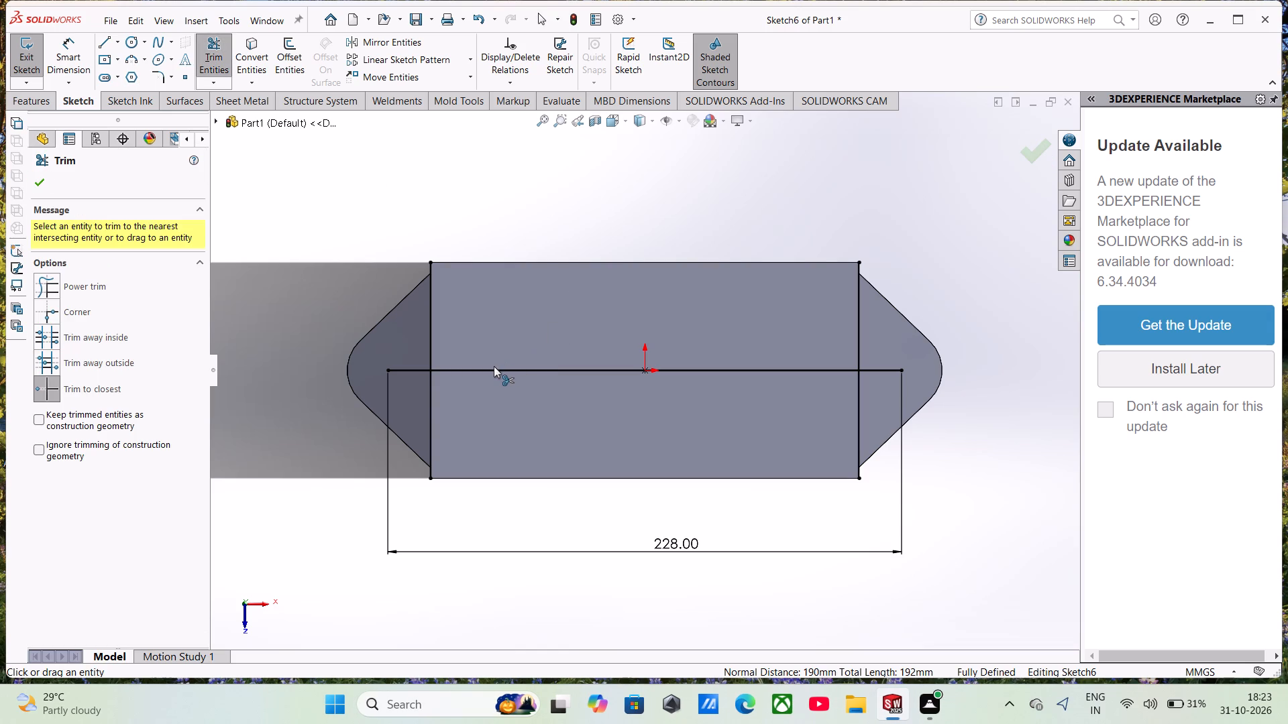
click(492, 368)
click(694, 374)
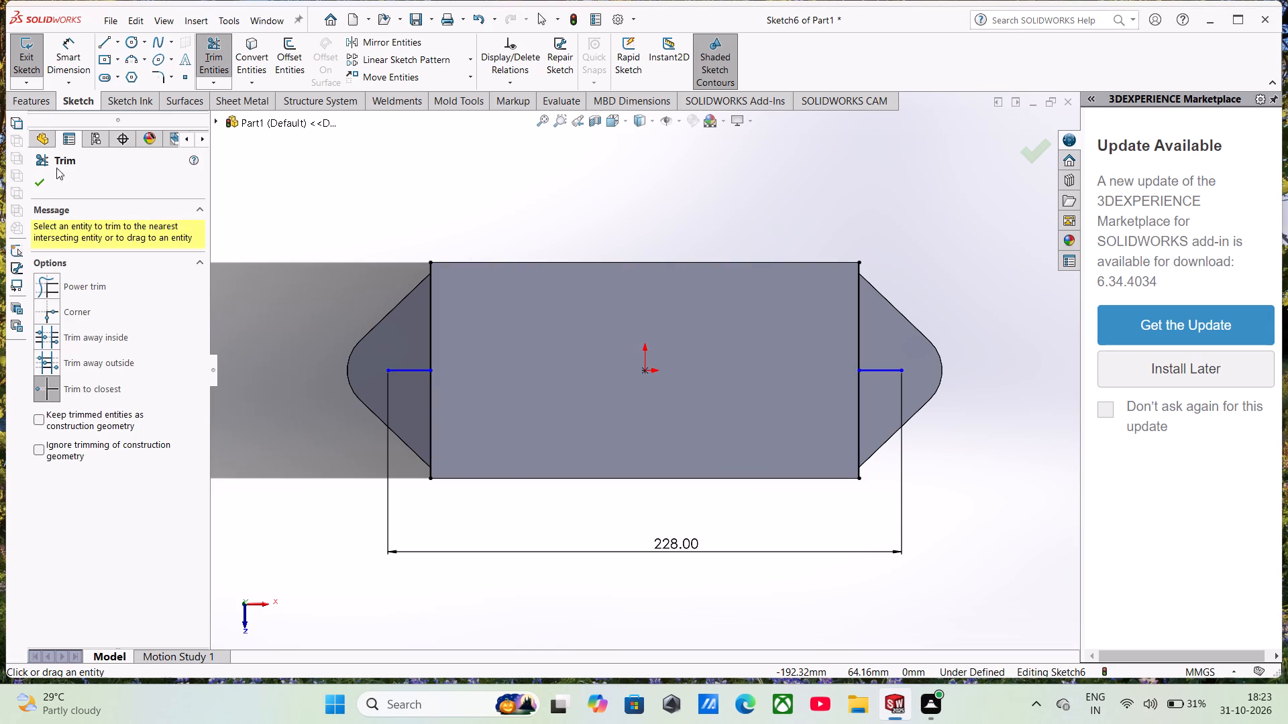
click(42, 179)
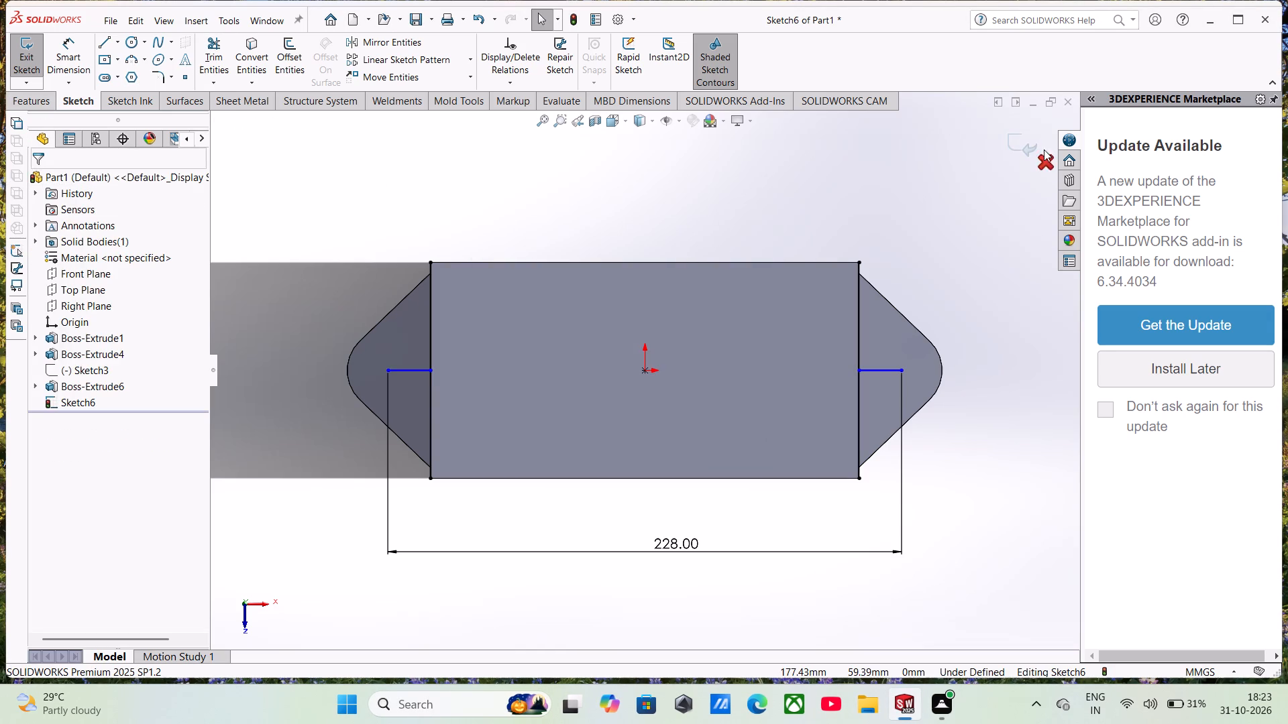
click(1038, 149)
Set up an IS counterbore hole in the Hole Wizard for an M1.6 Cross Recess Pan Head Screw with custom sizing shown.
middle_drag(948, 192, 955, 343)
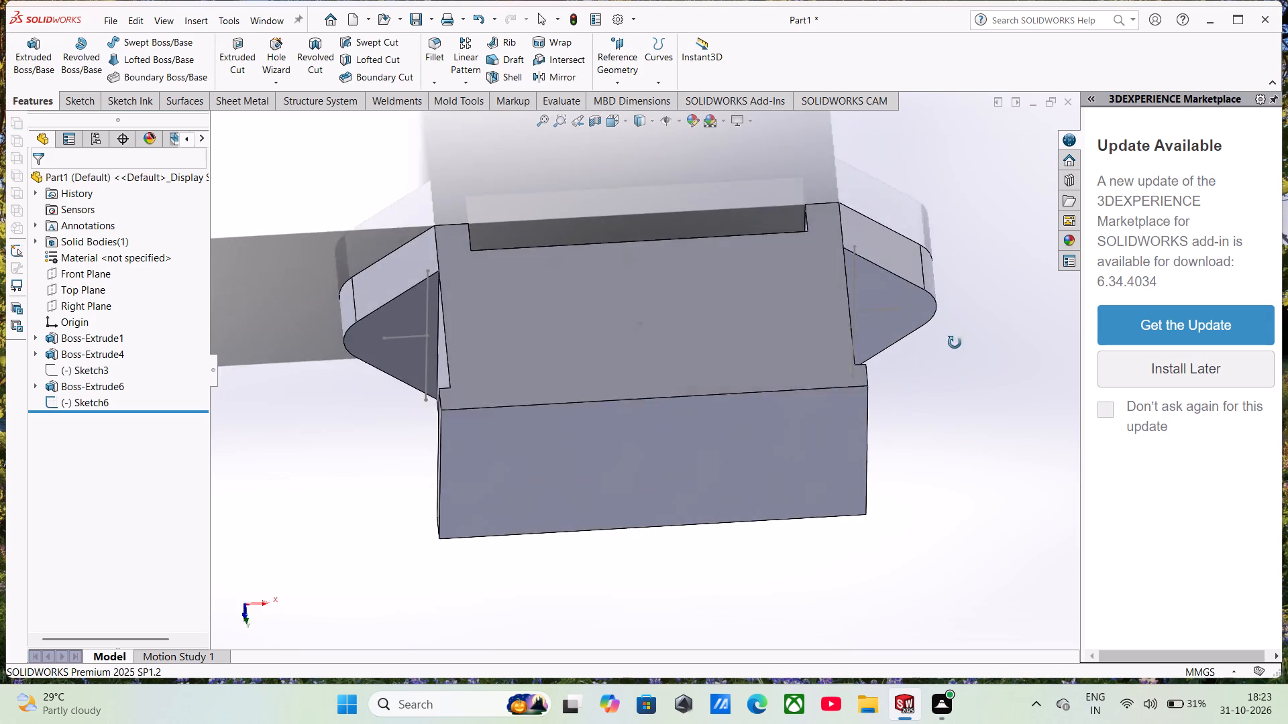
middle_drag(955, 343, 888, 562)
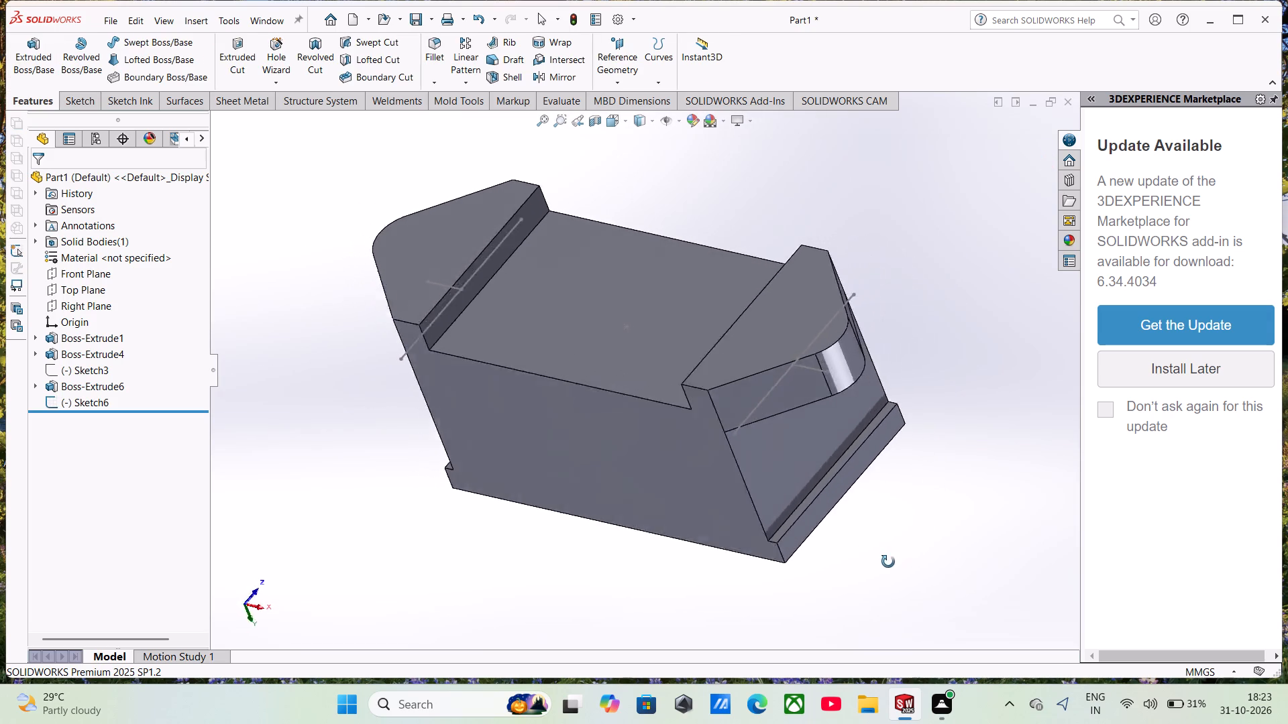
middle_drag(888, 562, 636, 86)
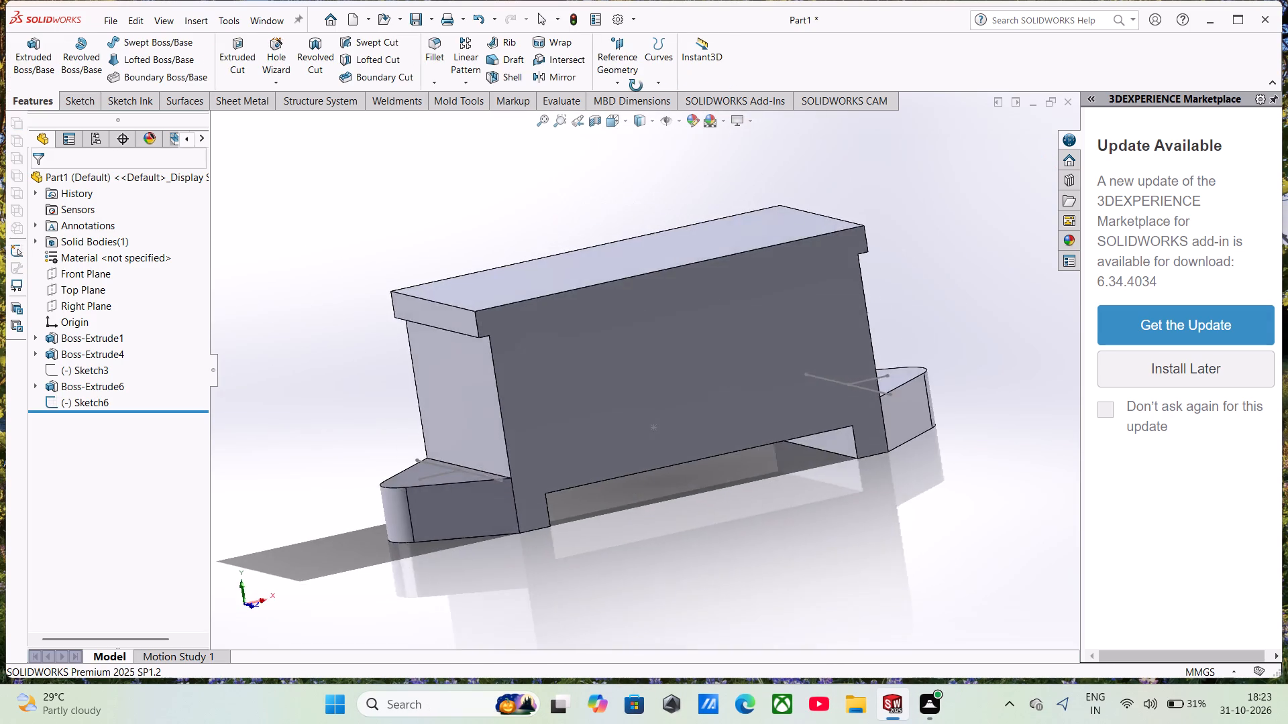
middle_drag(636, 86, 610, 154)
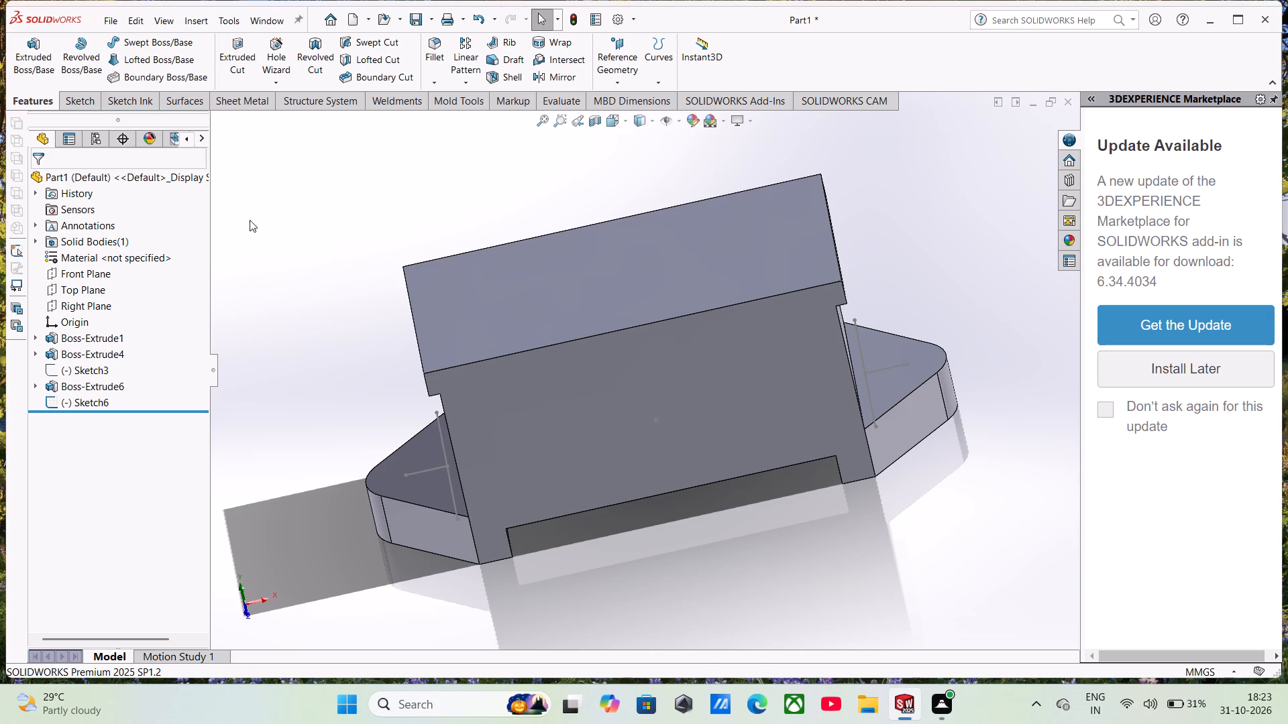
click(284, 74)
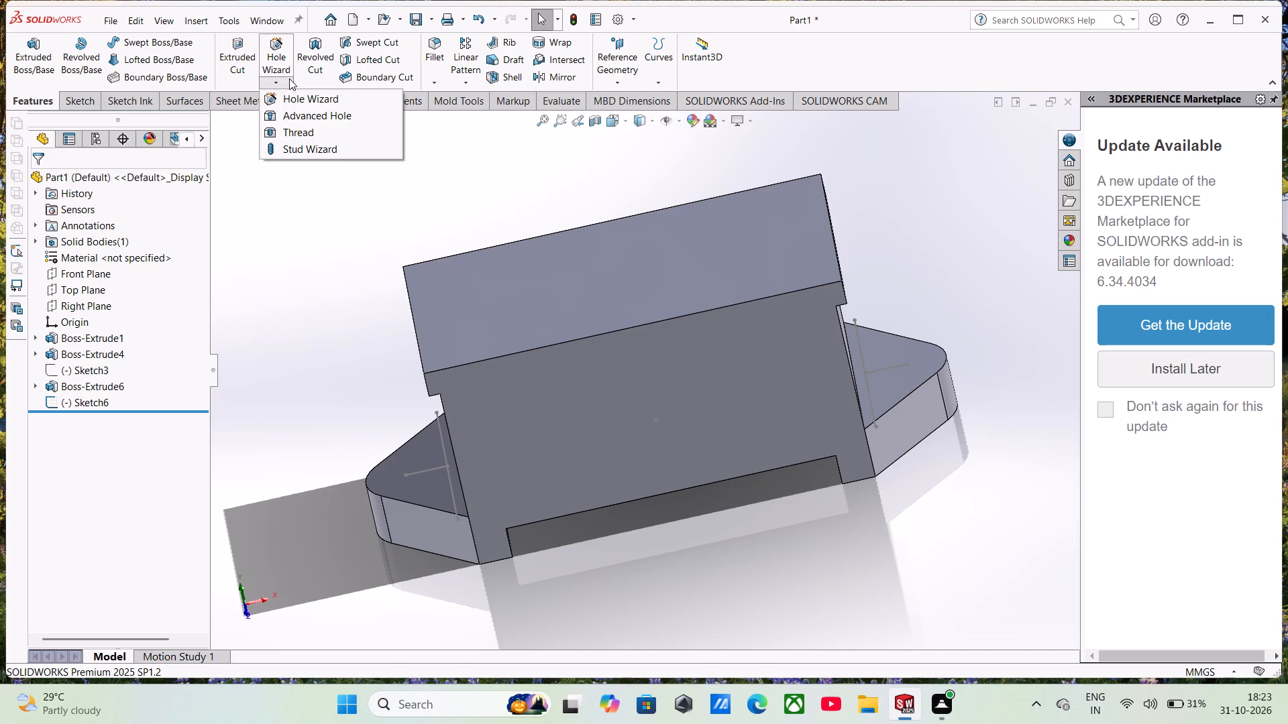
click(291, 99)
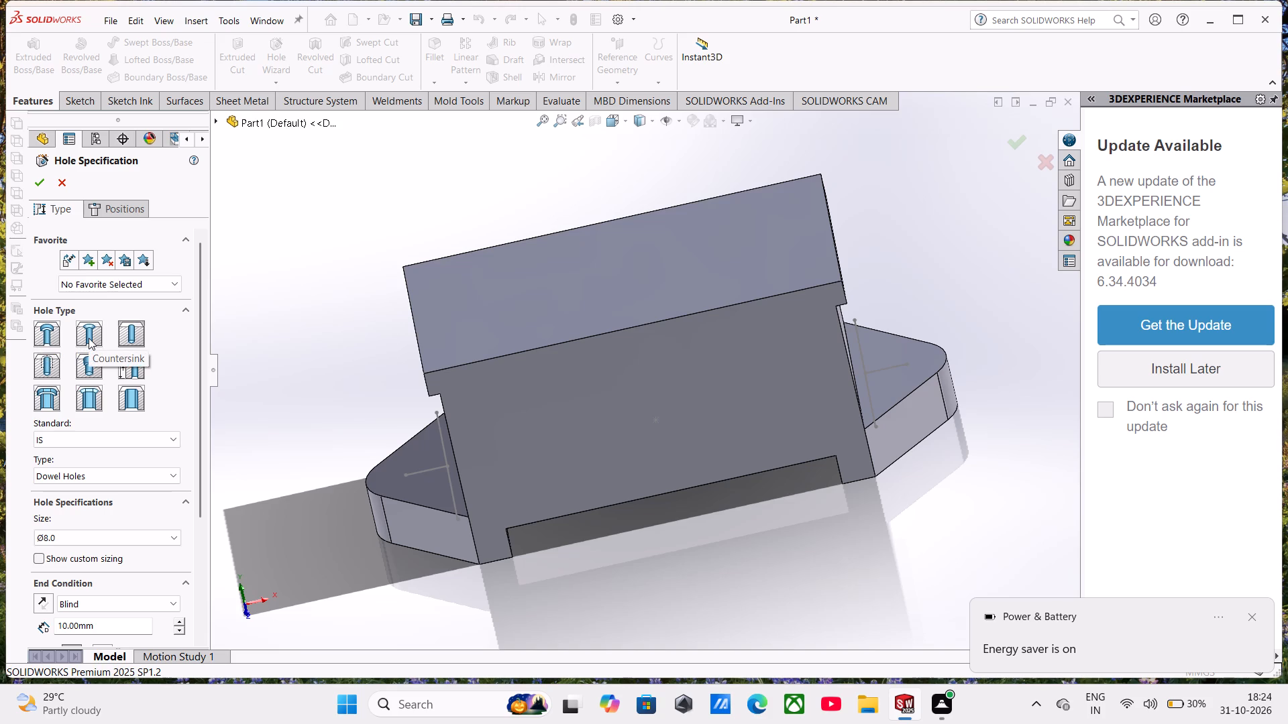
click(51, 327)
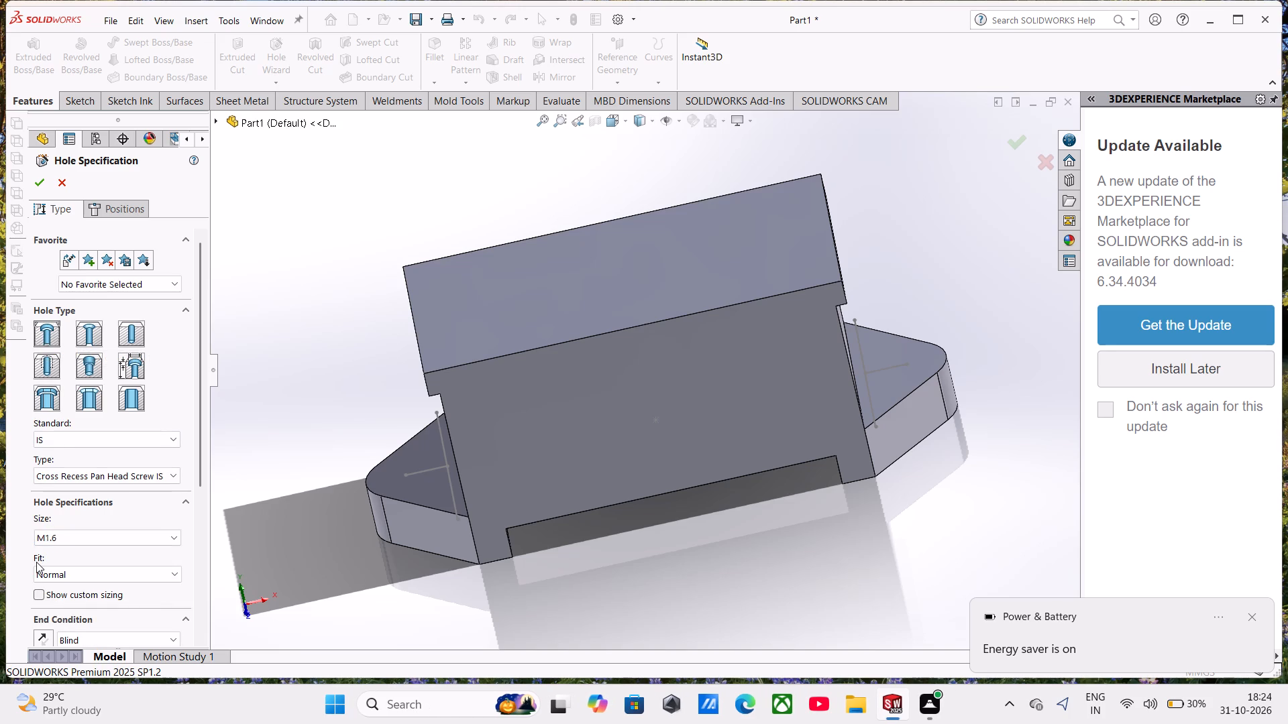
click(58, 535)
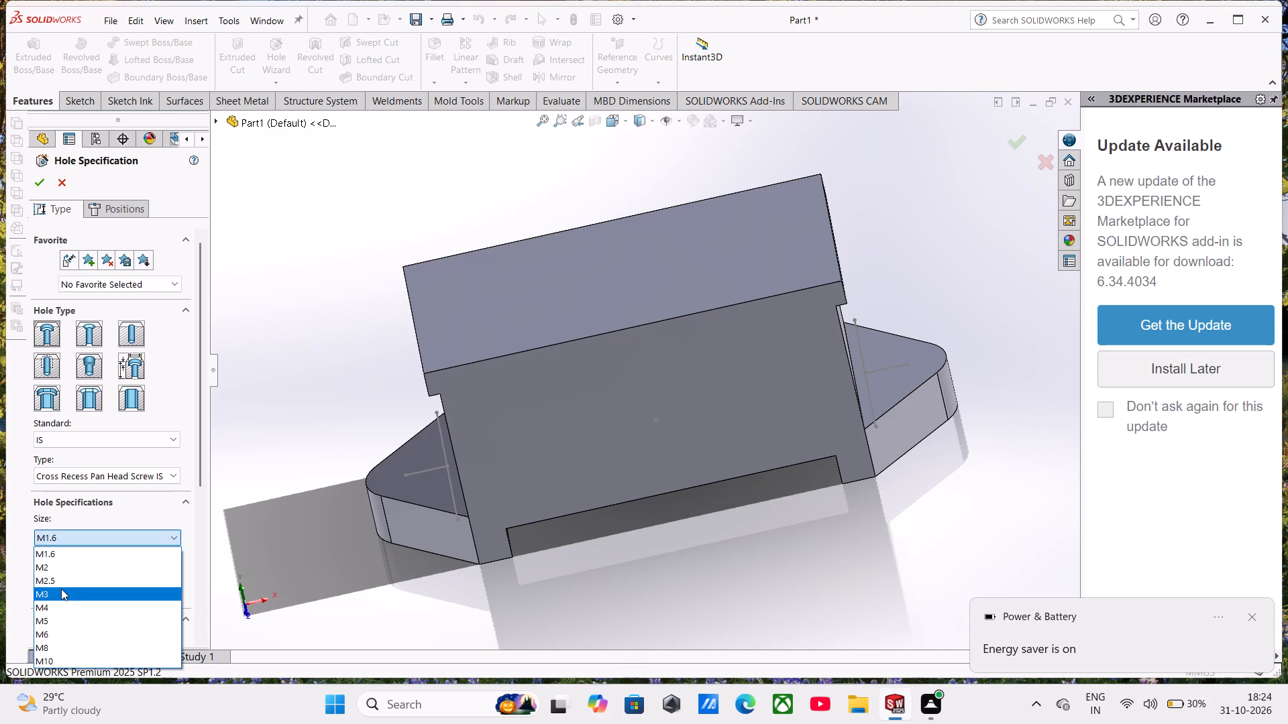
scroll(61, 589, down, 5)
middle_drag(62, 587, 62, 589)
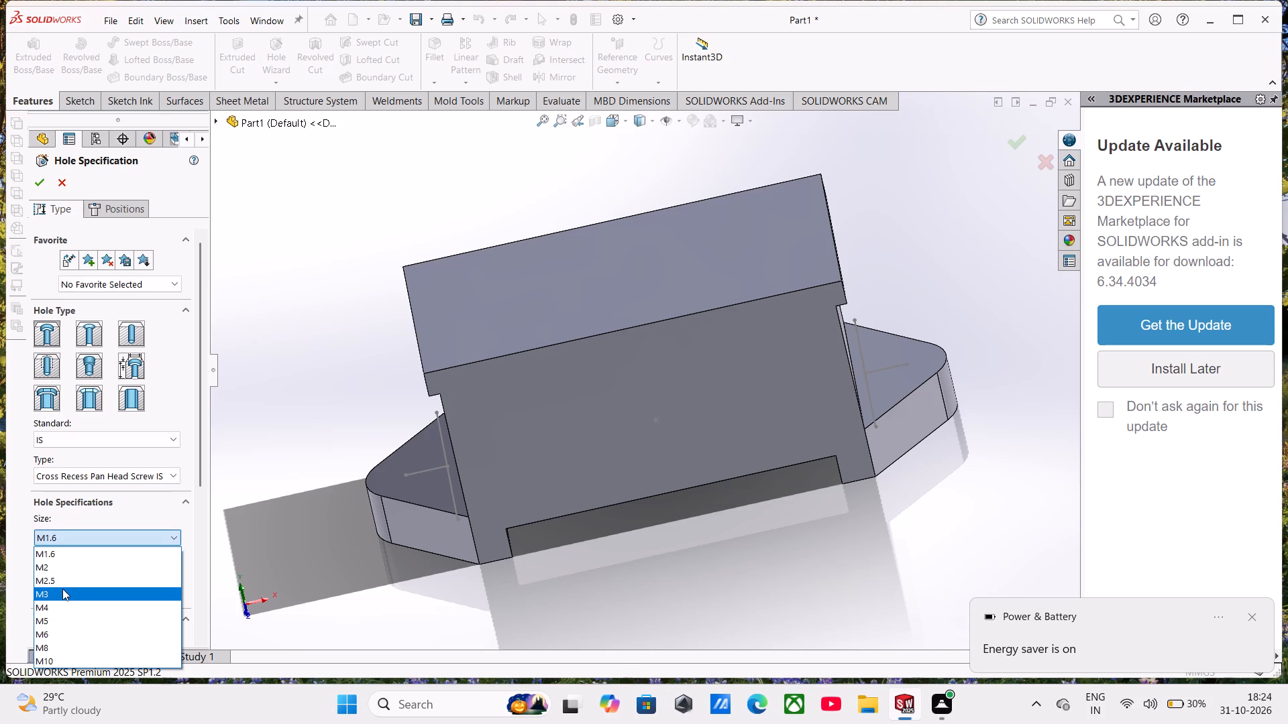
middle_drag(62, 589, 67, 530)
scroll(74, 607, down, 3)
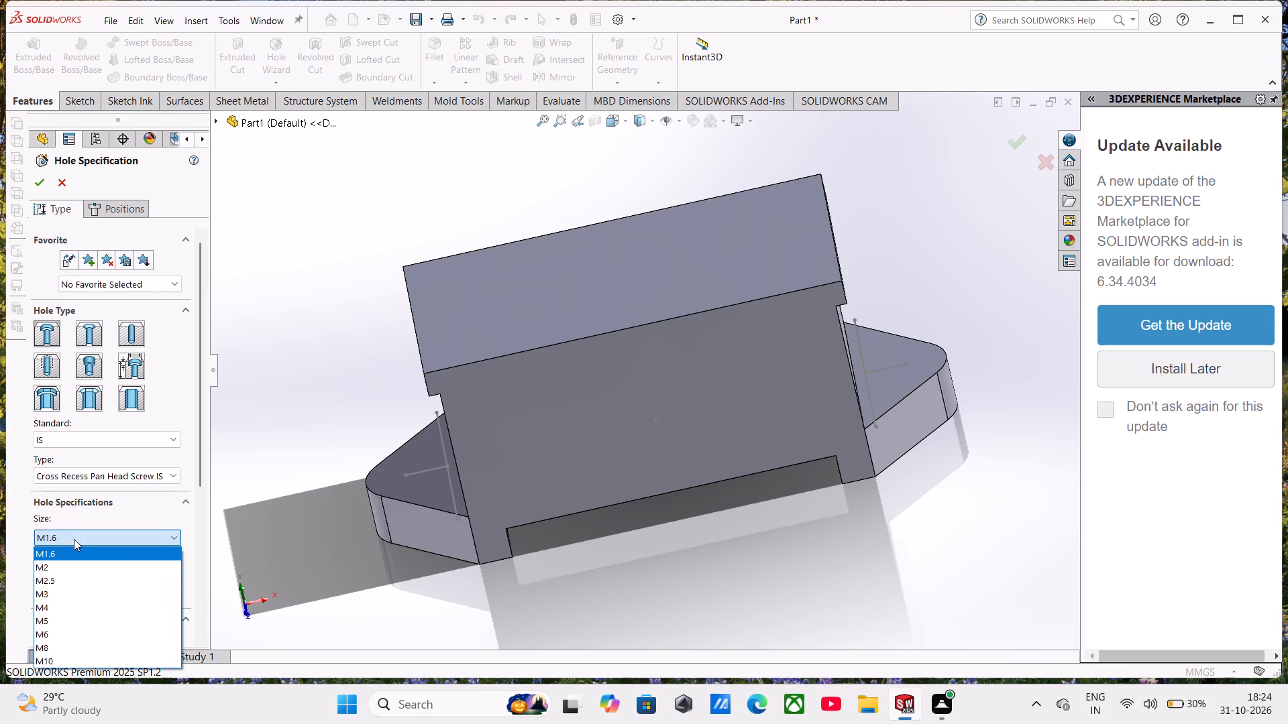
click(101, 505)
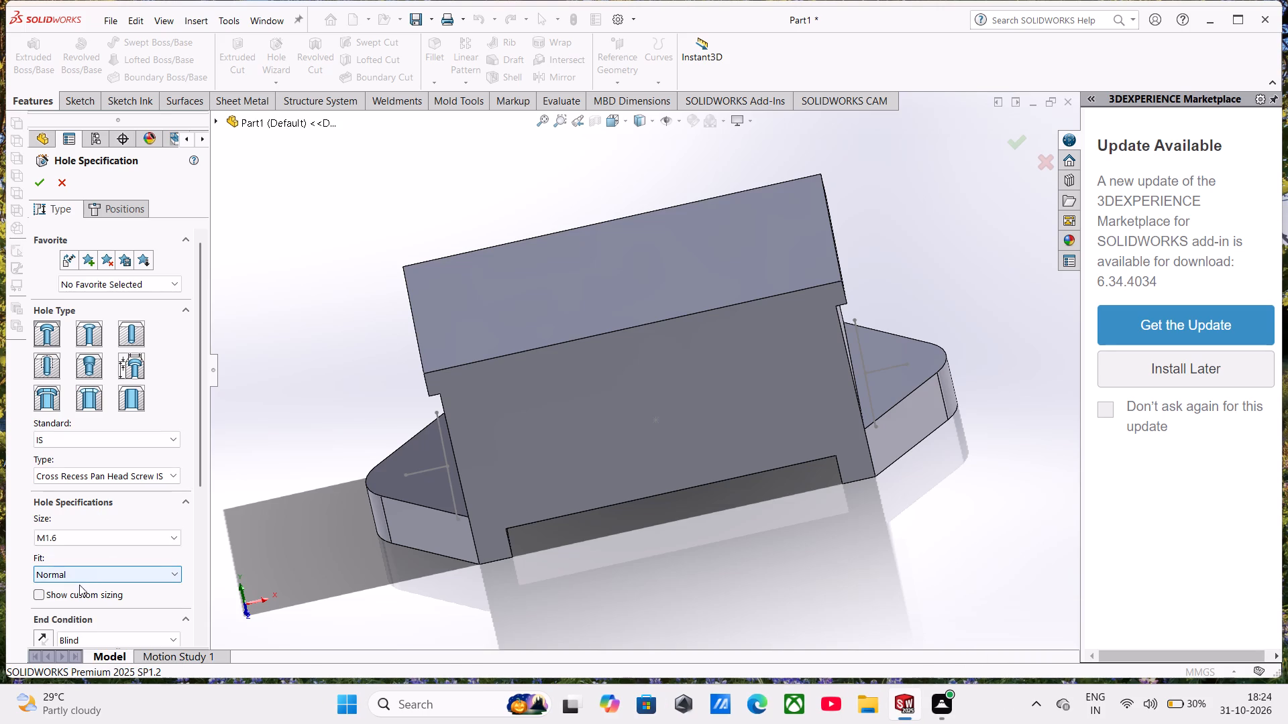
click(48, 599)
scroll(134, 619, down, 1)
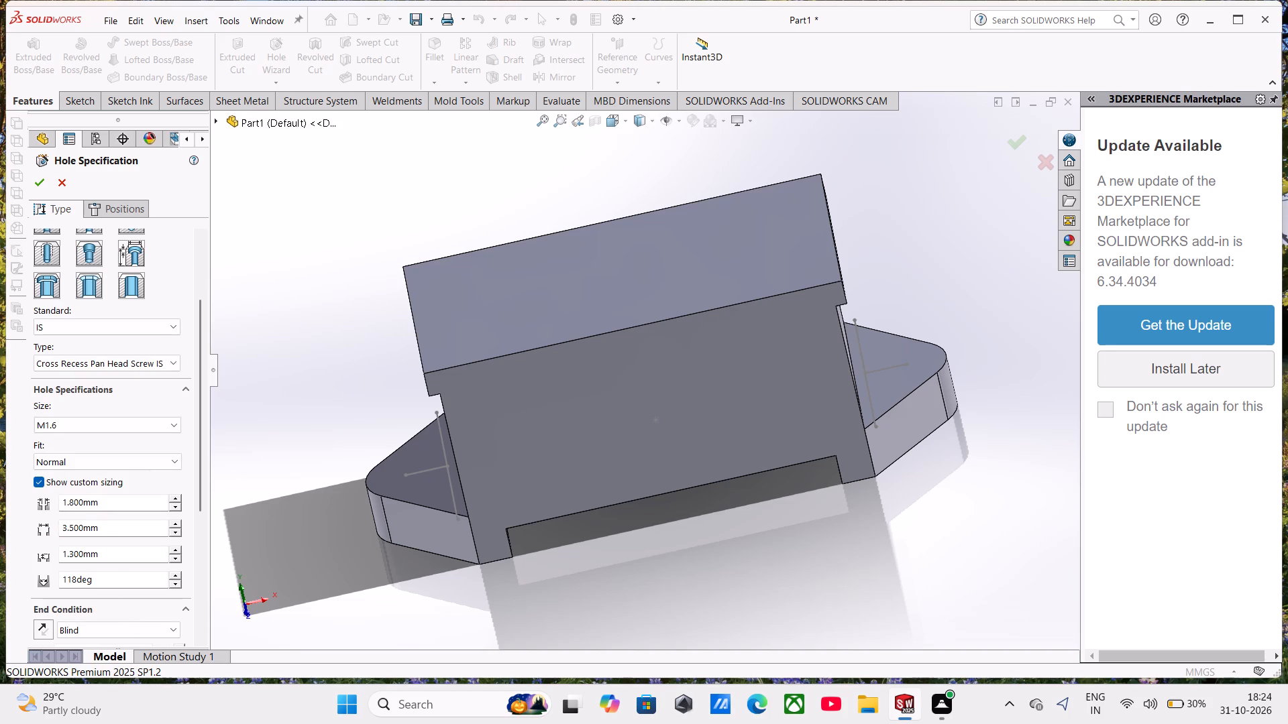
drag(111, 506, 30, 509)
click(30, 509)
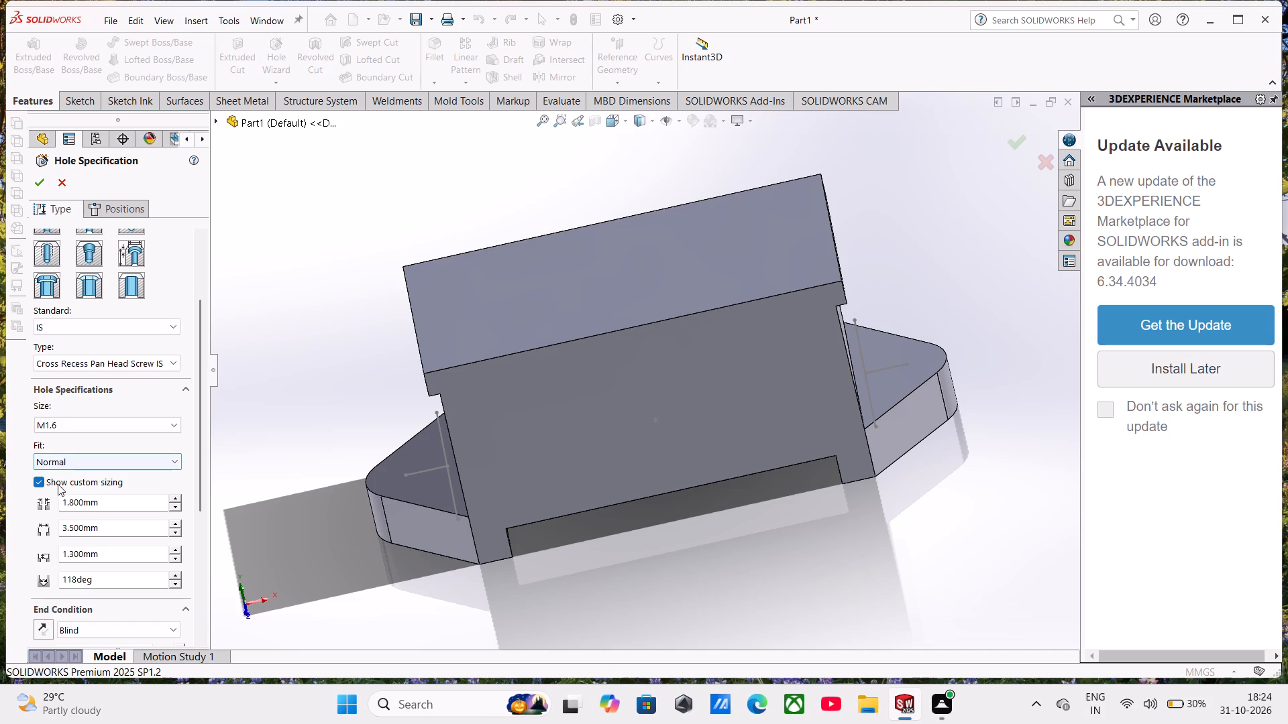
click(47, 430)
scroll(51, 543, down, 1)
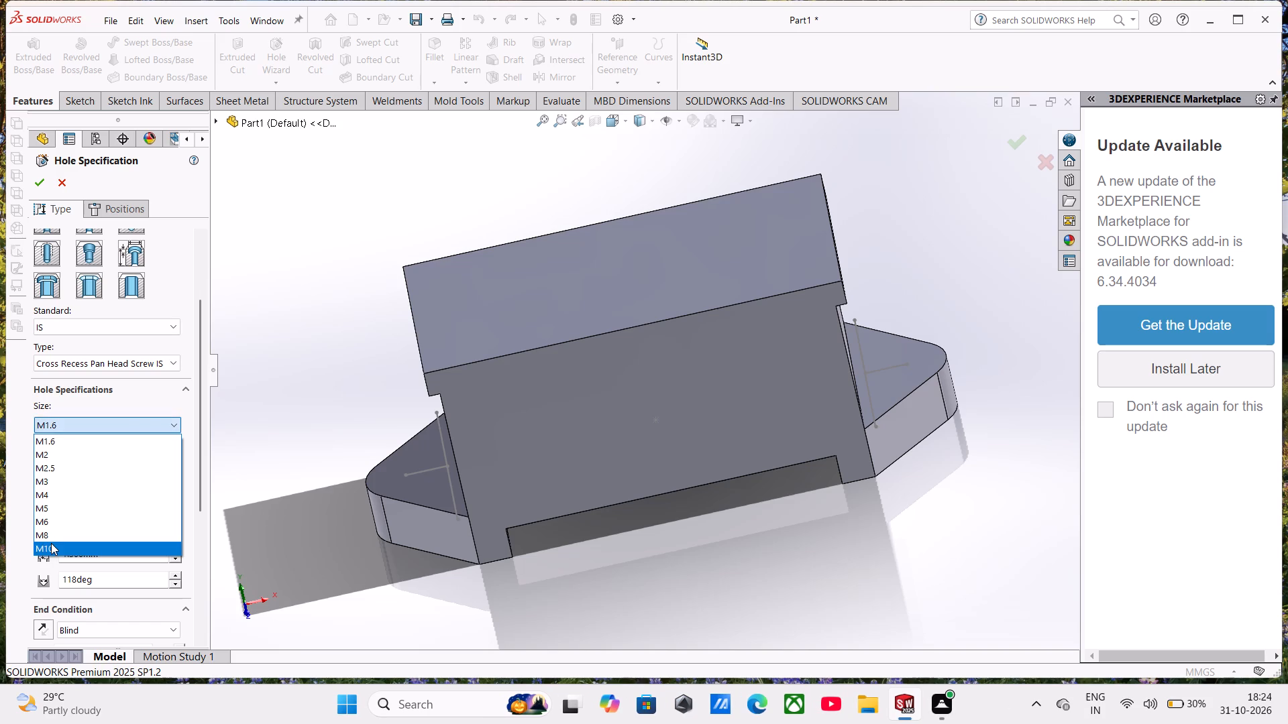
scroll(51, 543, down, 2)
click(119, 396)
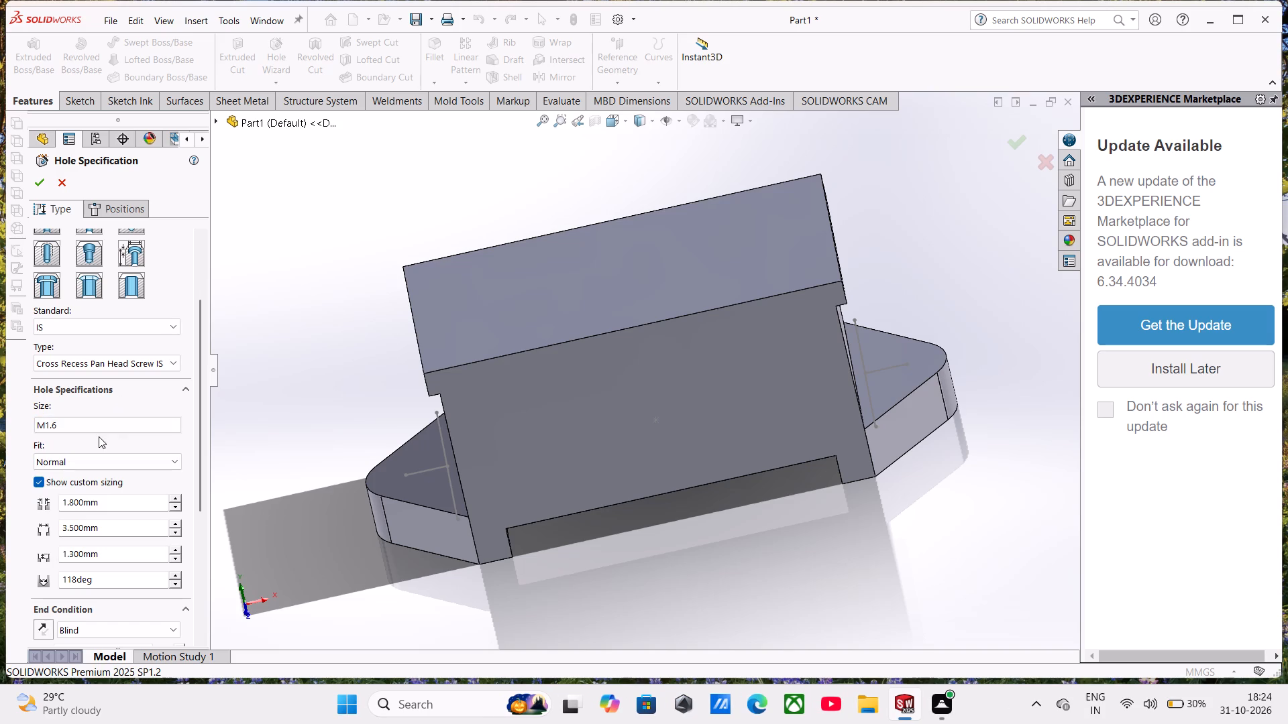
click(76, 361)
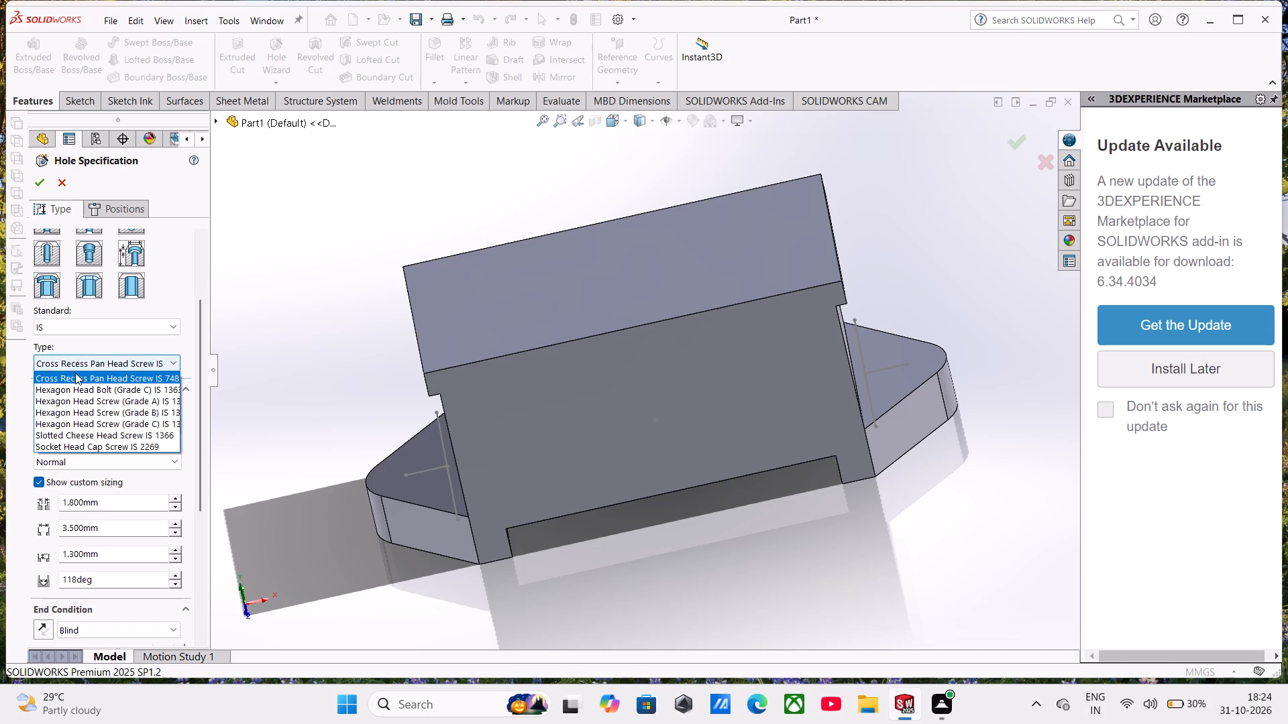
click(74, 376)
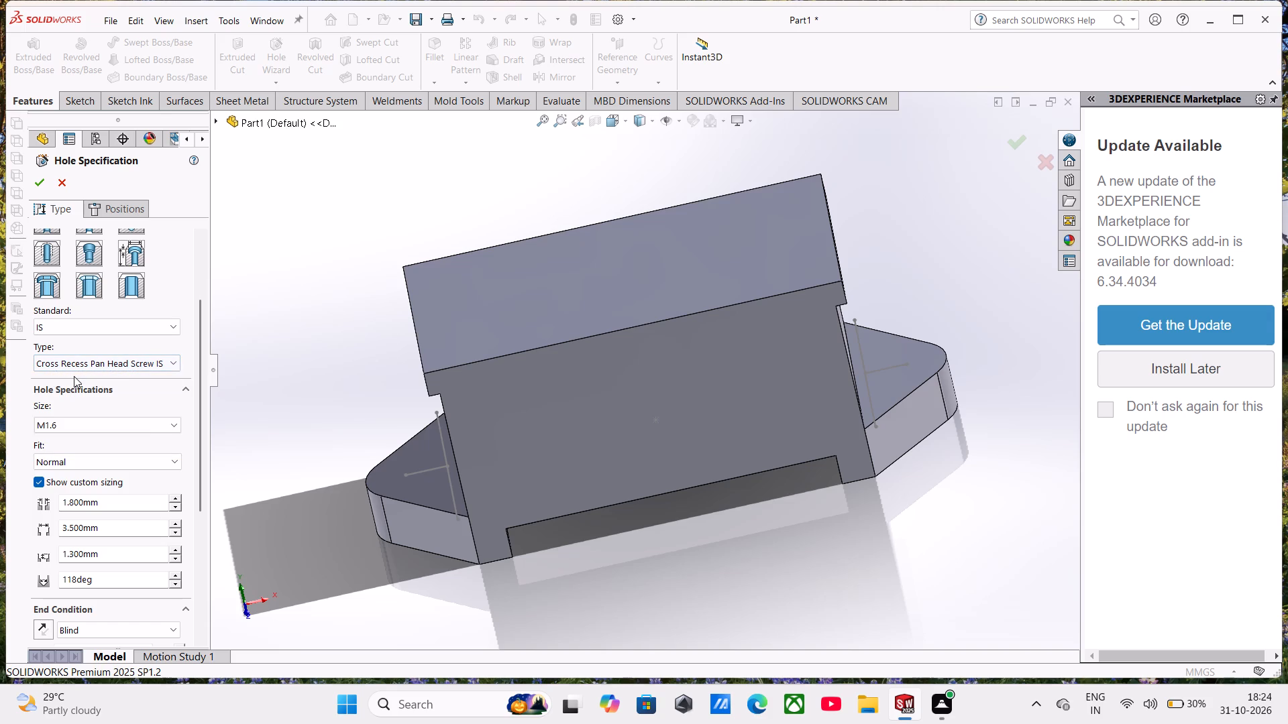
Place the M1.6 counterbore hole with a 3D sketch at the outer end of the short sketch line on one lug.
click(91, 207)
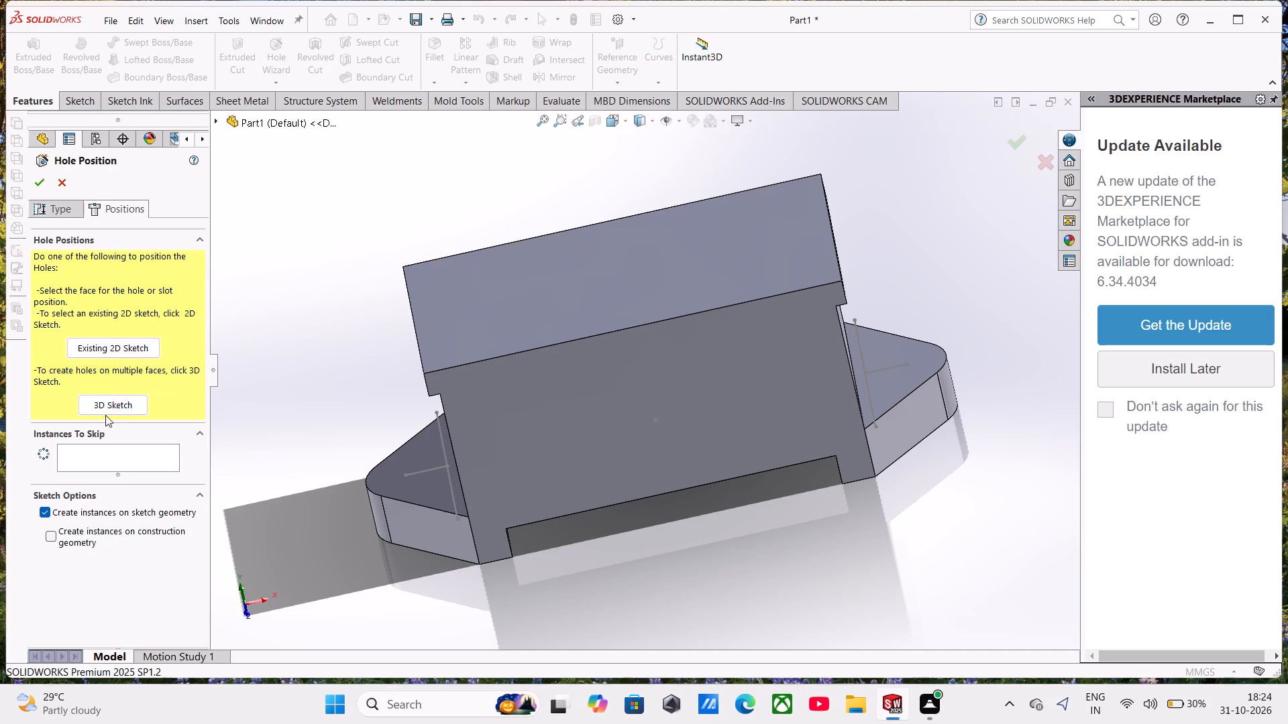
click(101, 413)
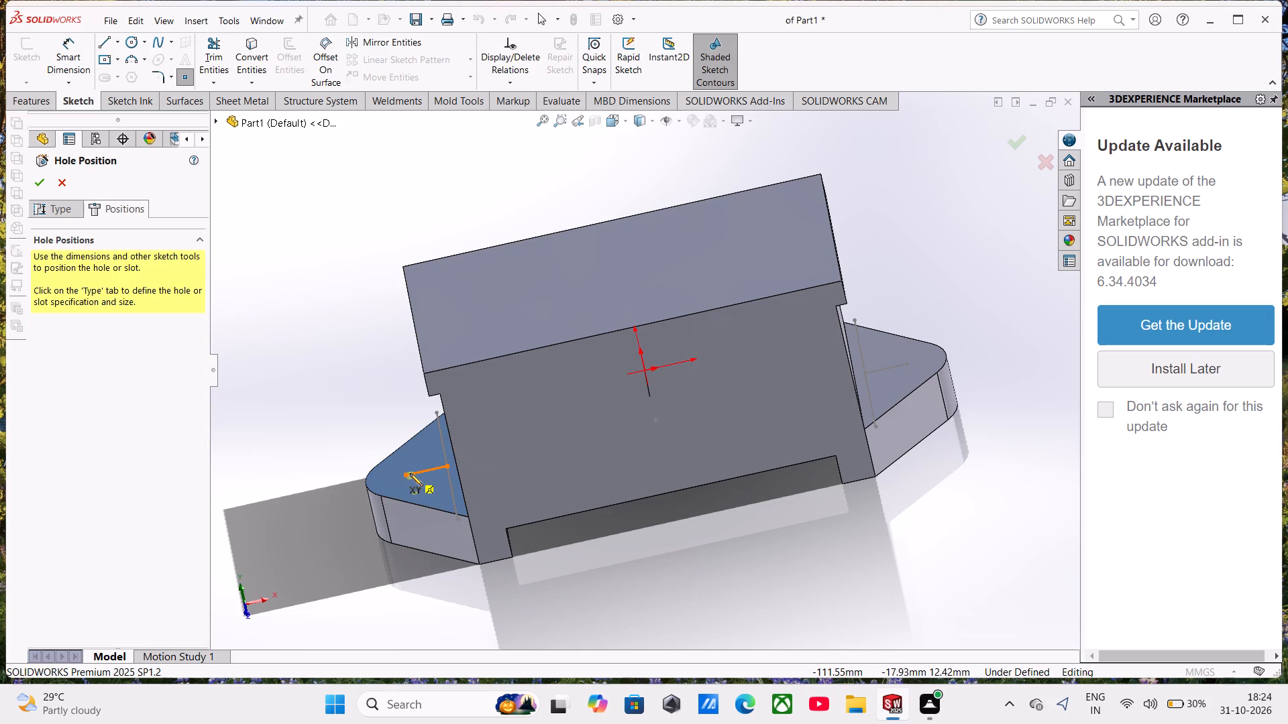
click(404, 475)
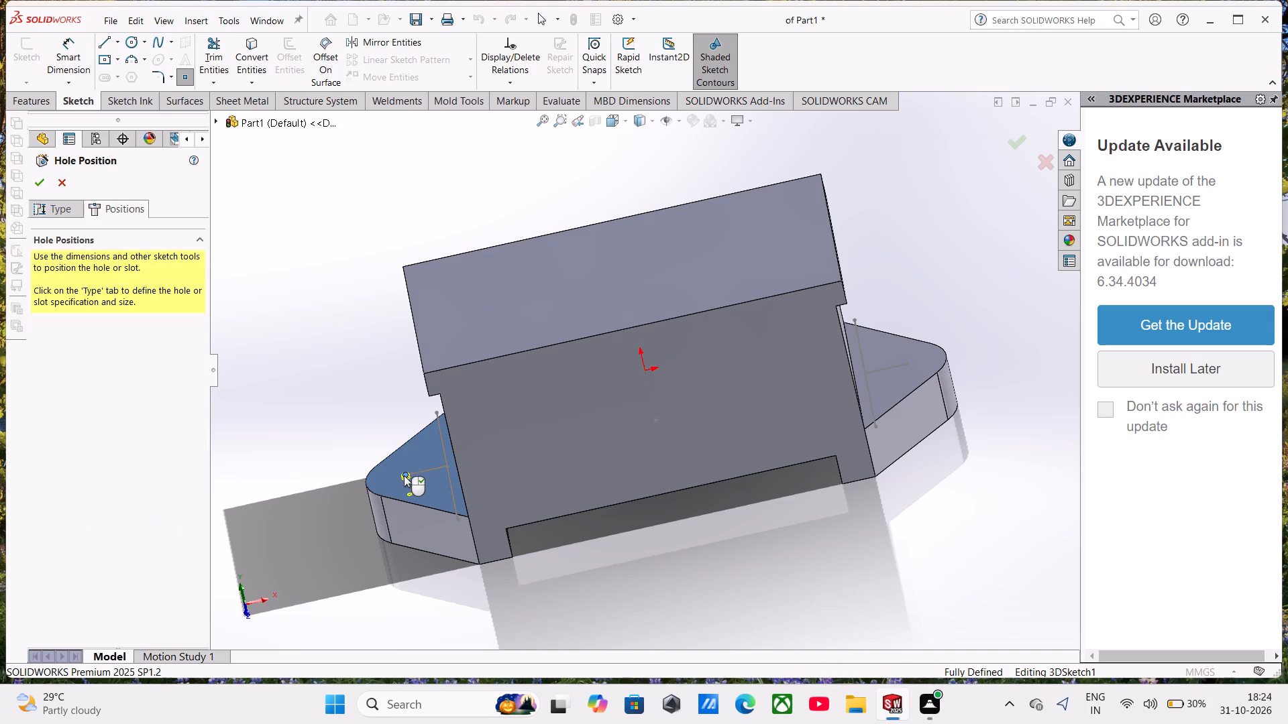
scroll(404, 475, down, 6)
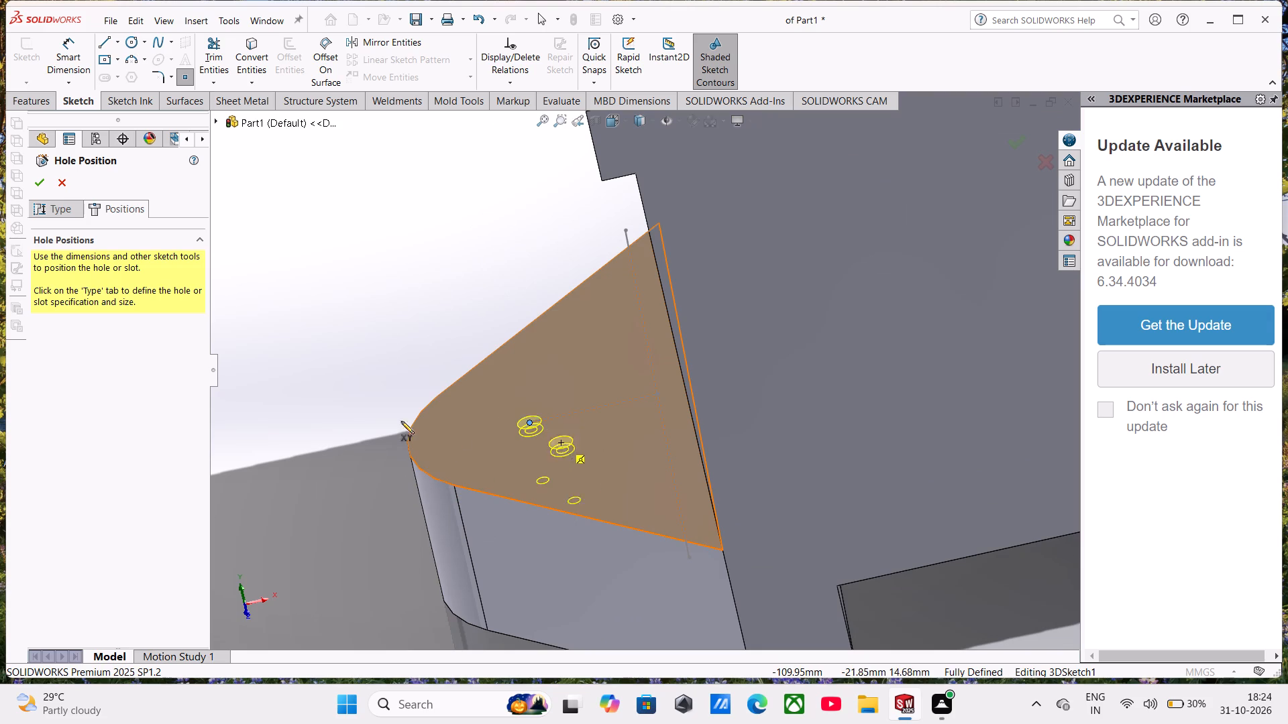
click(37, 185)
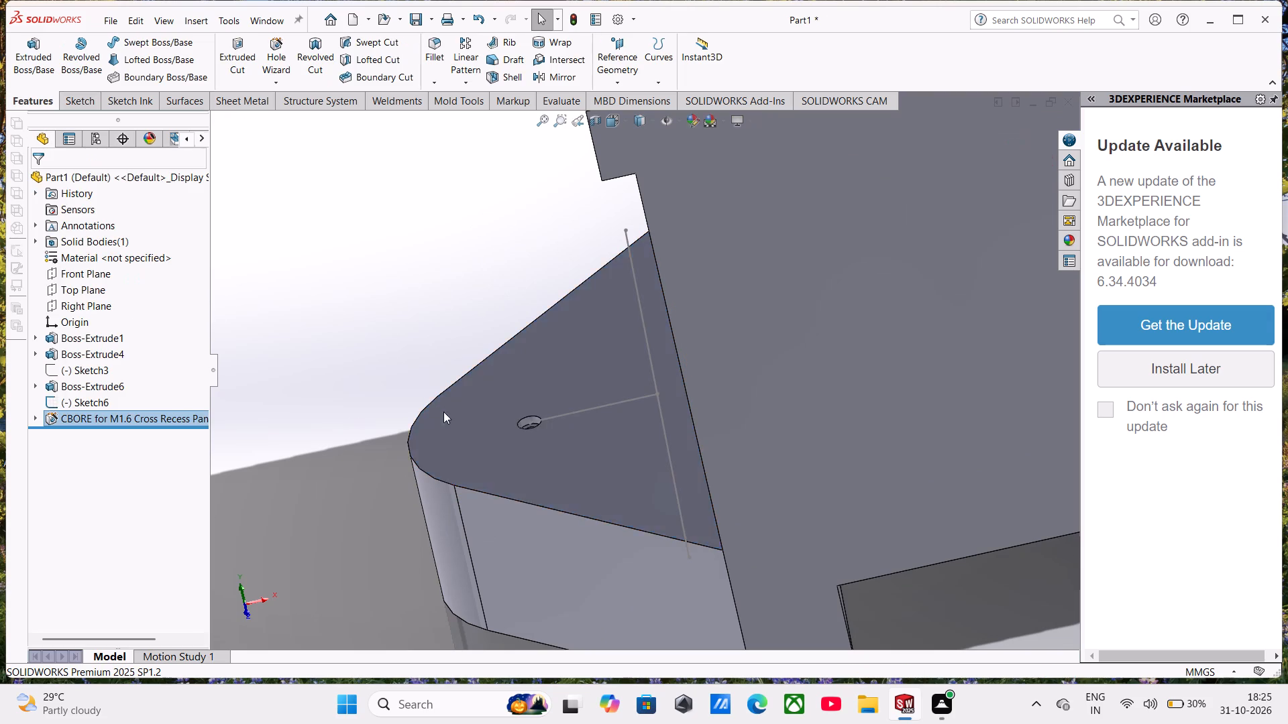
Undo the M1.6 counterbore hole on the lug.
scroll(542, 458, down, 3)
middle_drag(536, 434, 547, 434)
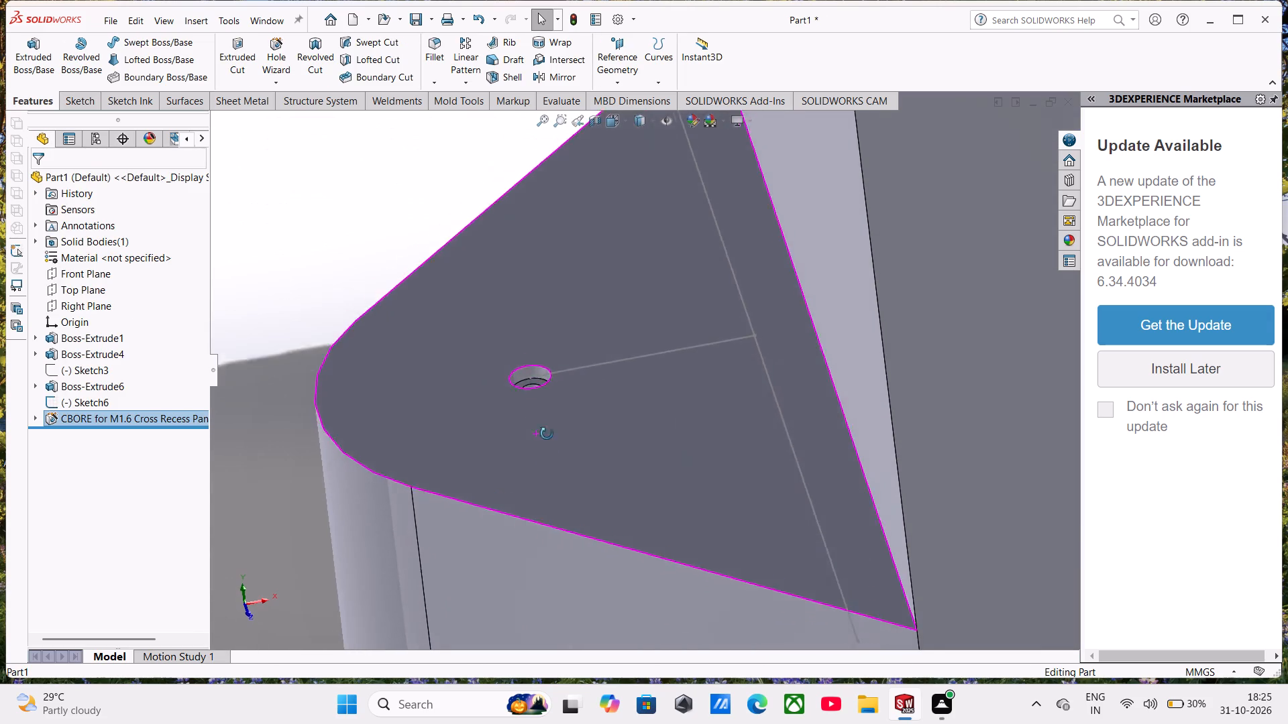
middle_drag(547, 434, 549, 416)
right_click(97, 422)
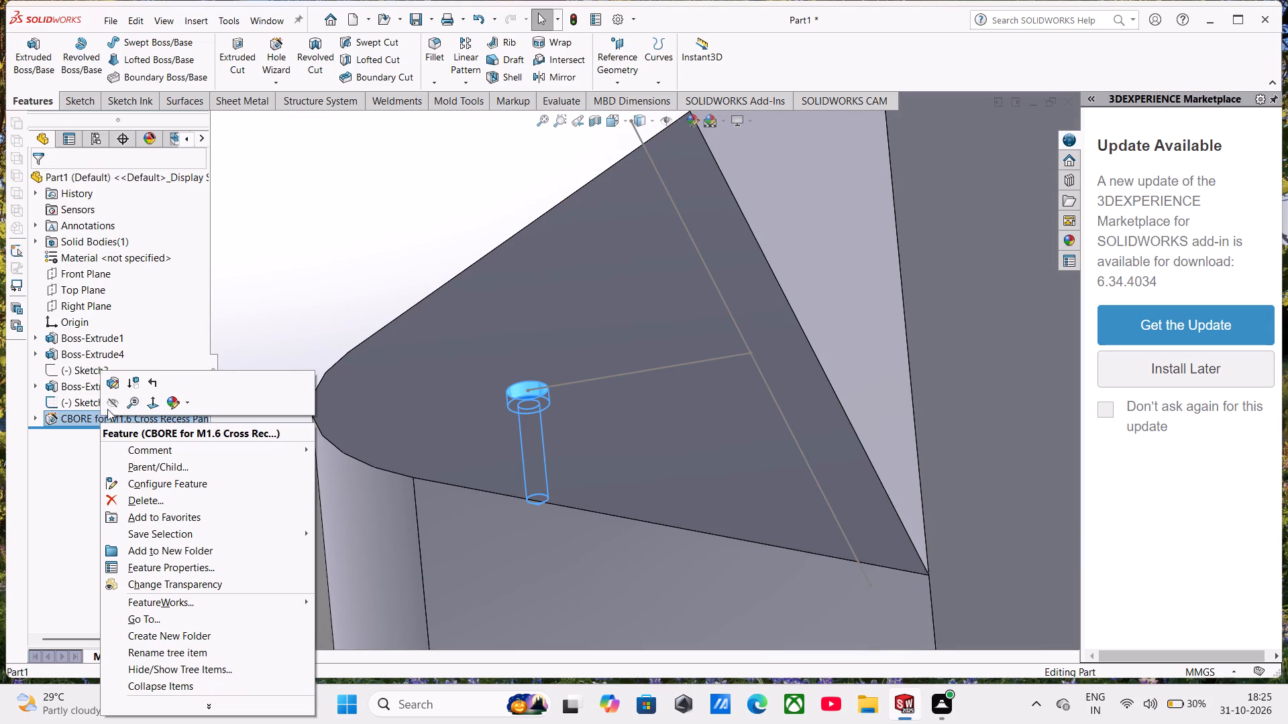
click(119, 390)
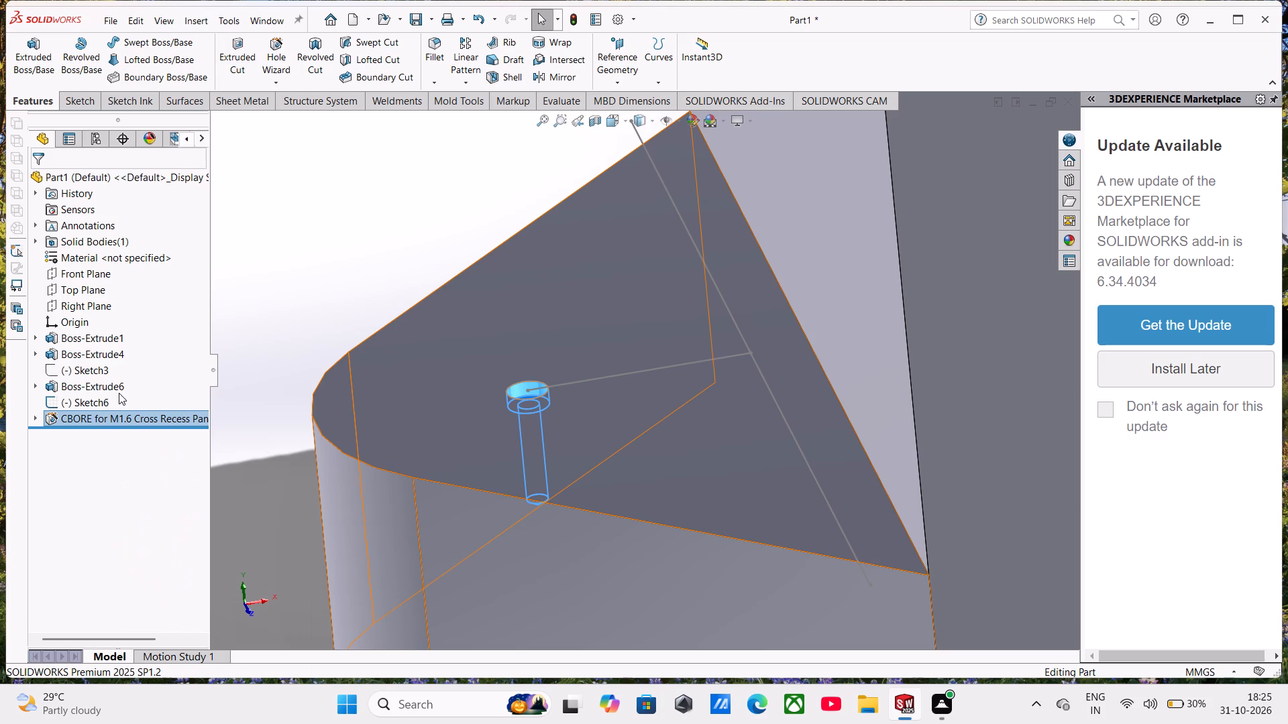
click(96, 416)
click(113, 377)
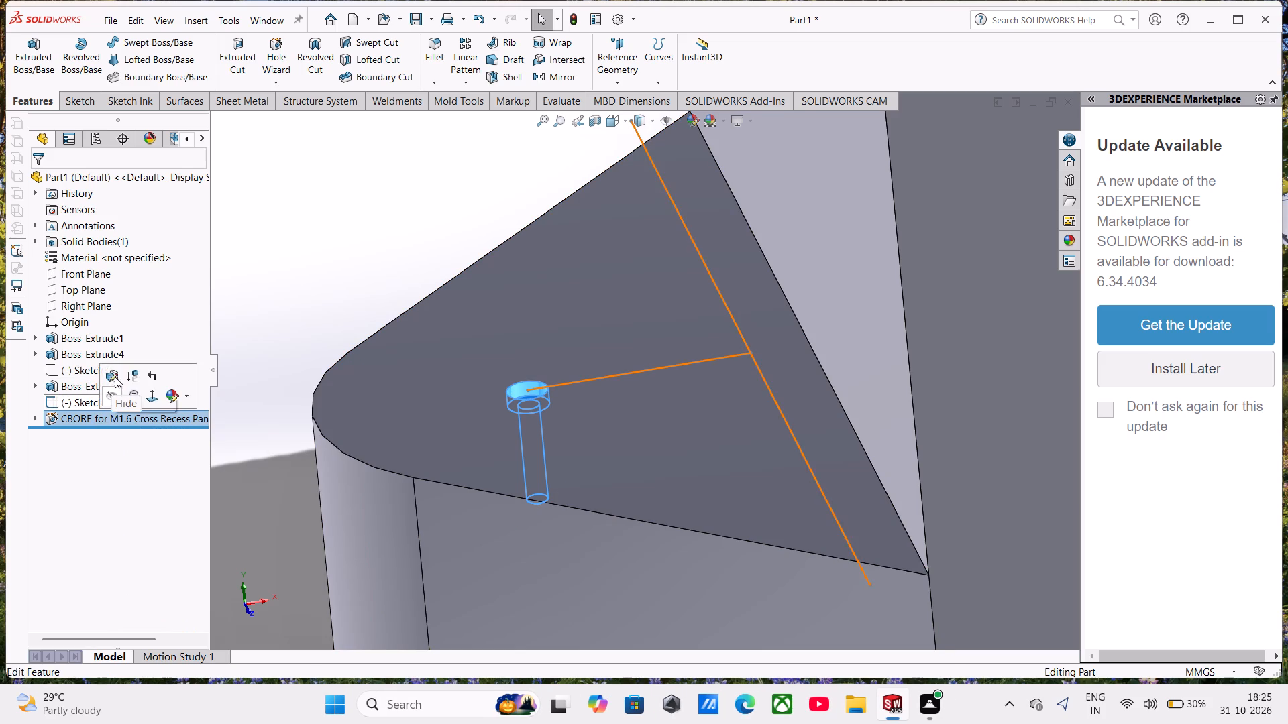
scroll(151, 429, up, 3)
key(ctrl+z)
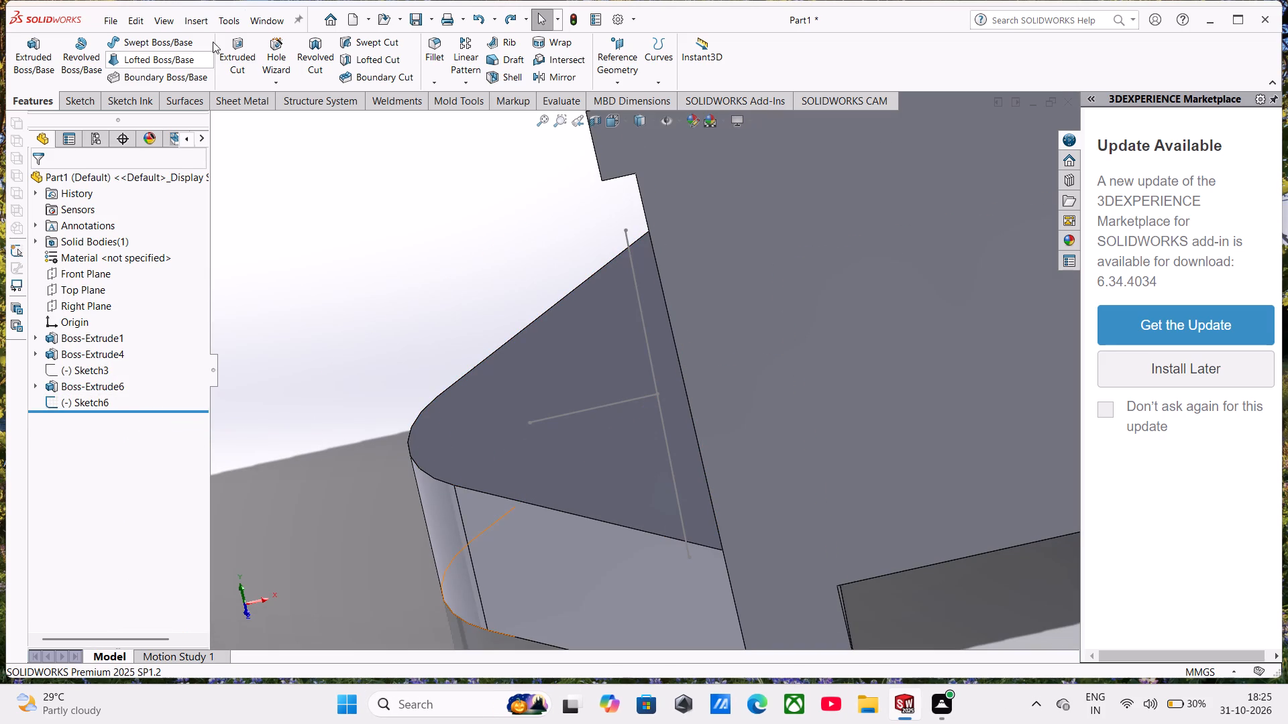
Start an IS counterbore hole for an M1.6 Cross Recess Pan Head Screw with a blind depth of 4 mm.
double_click(269, 42)
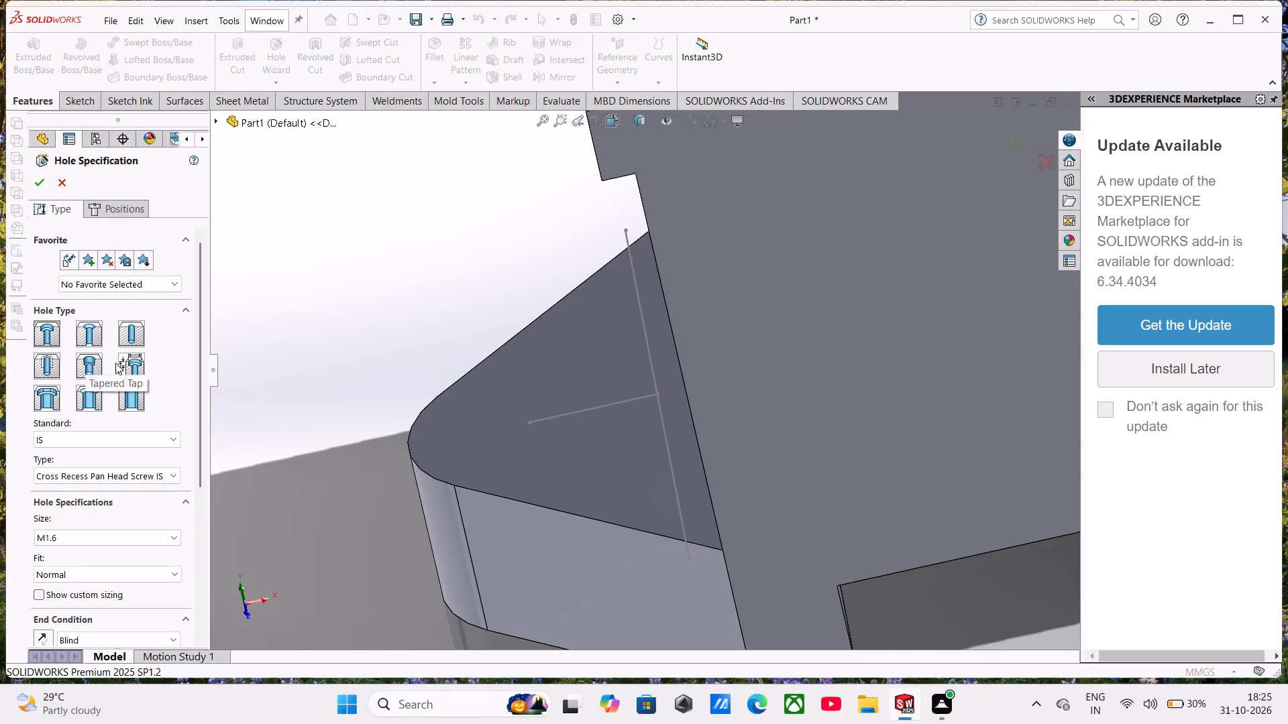
click(56, 326)
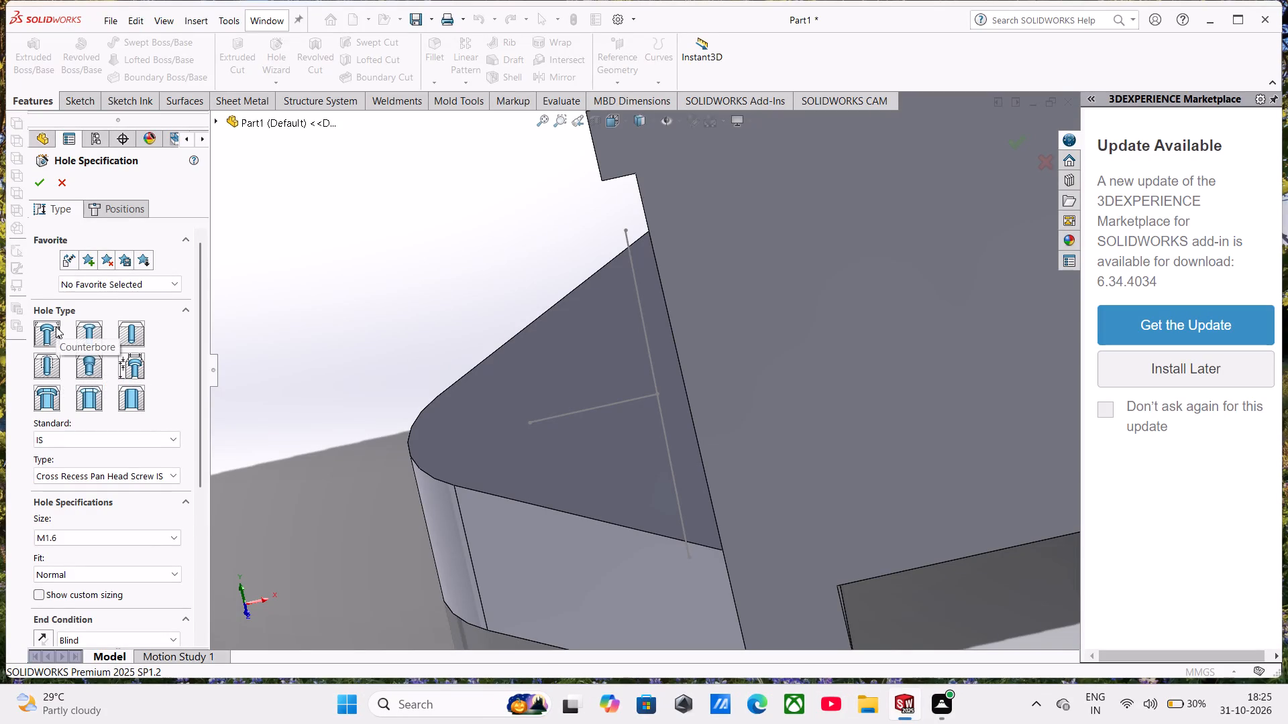
click(52, 335)
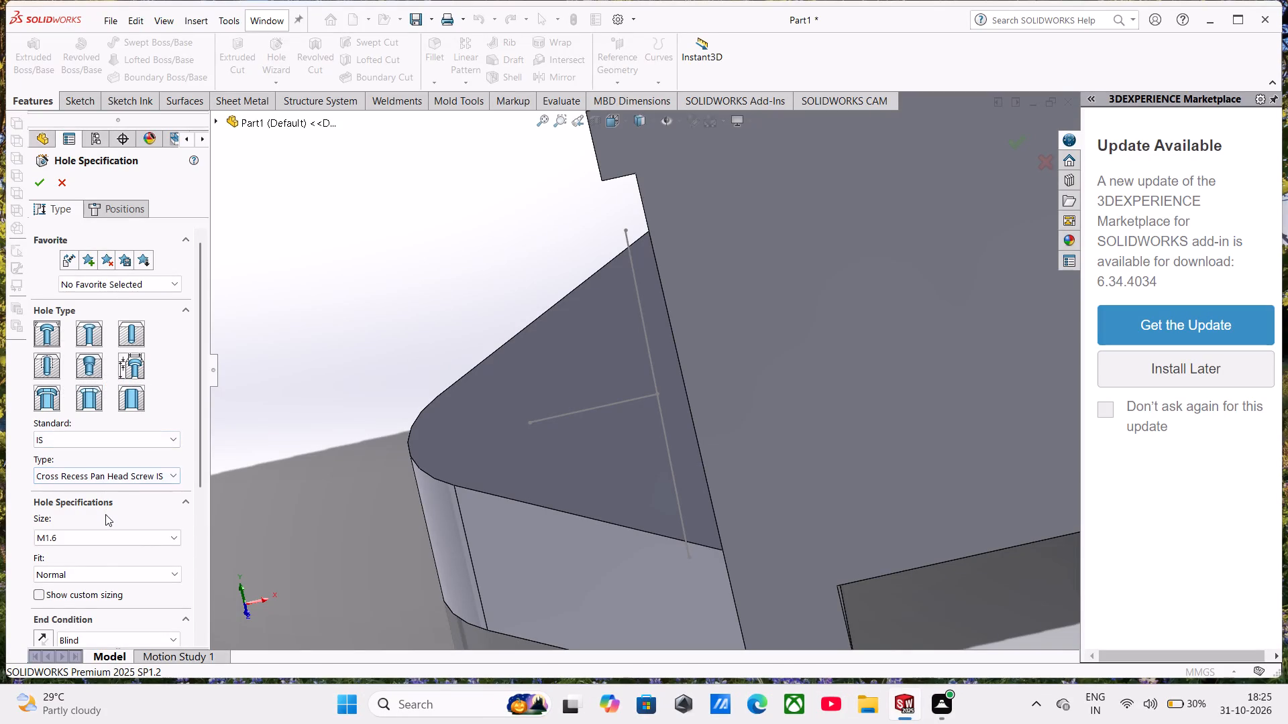
scroll(105, 514, down, 2)
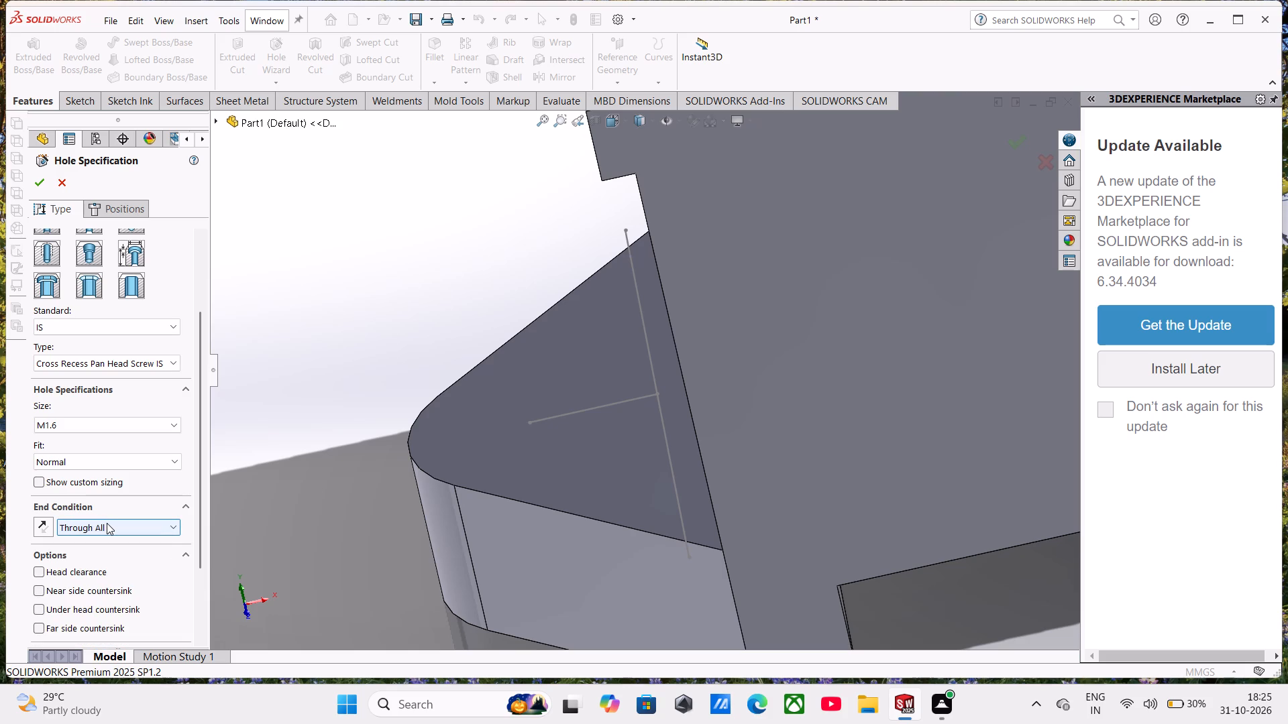
scroll(107, 523, up, 1)
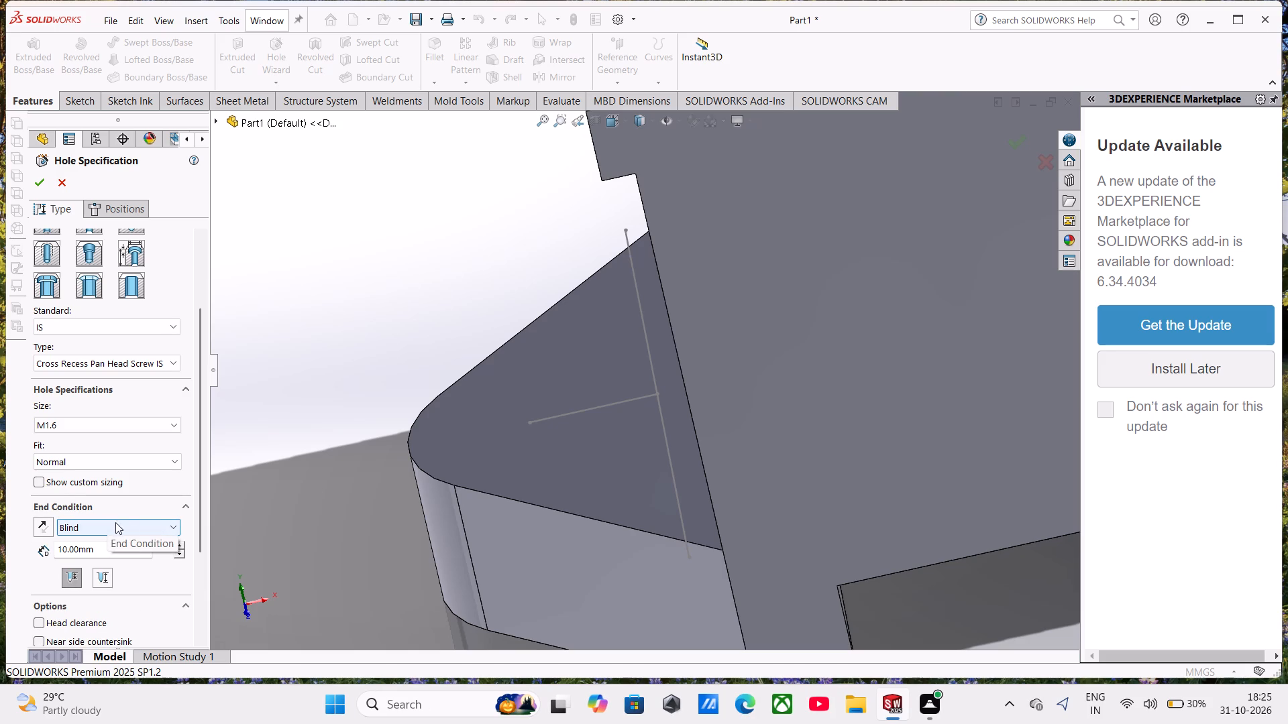
drag(119, 552, 9, 553)
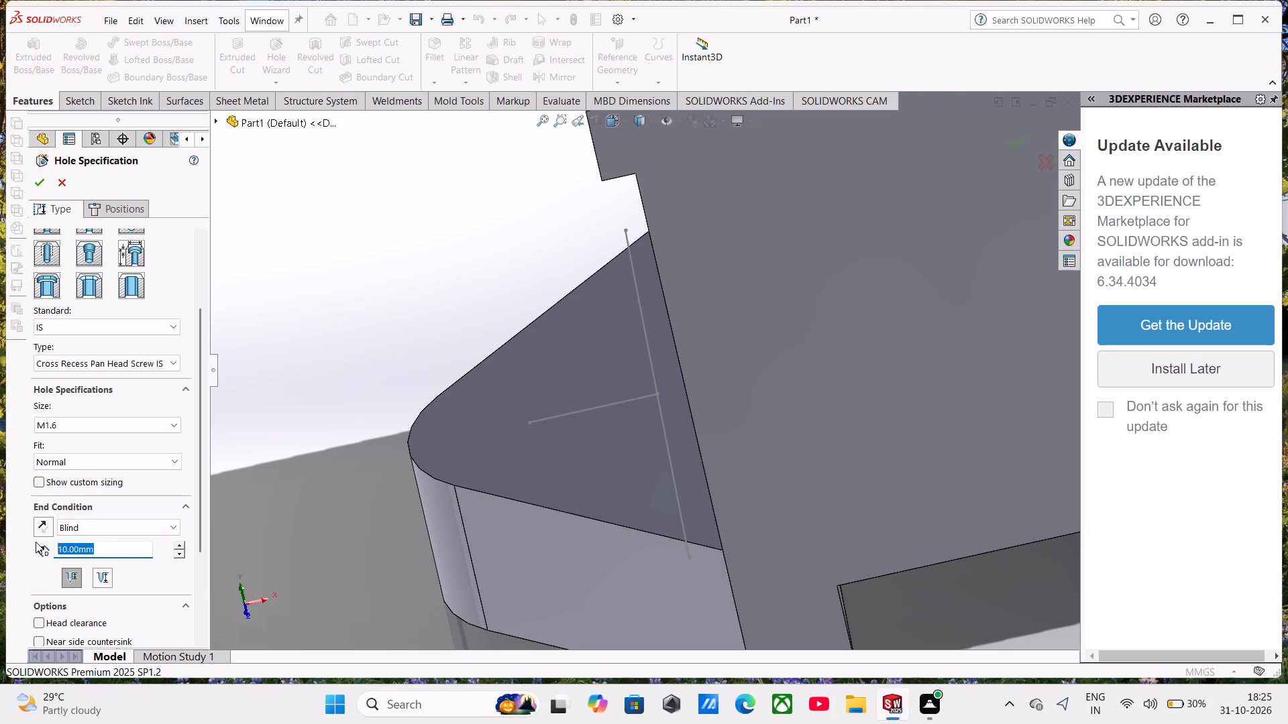
key(4)
key(Return)
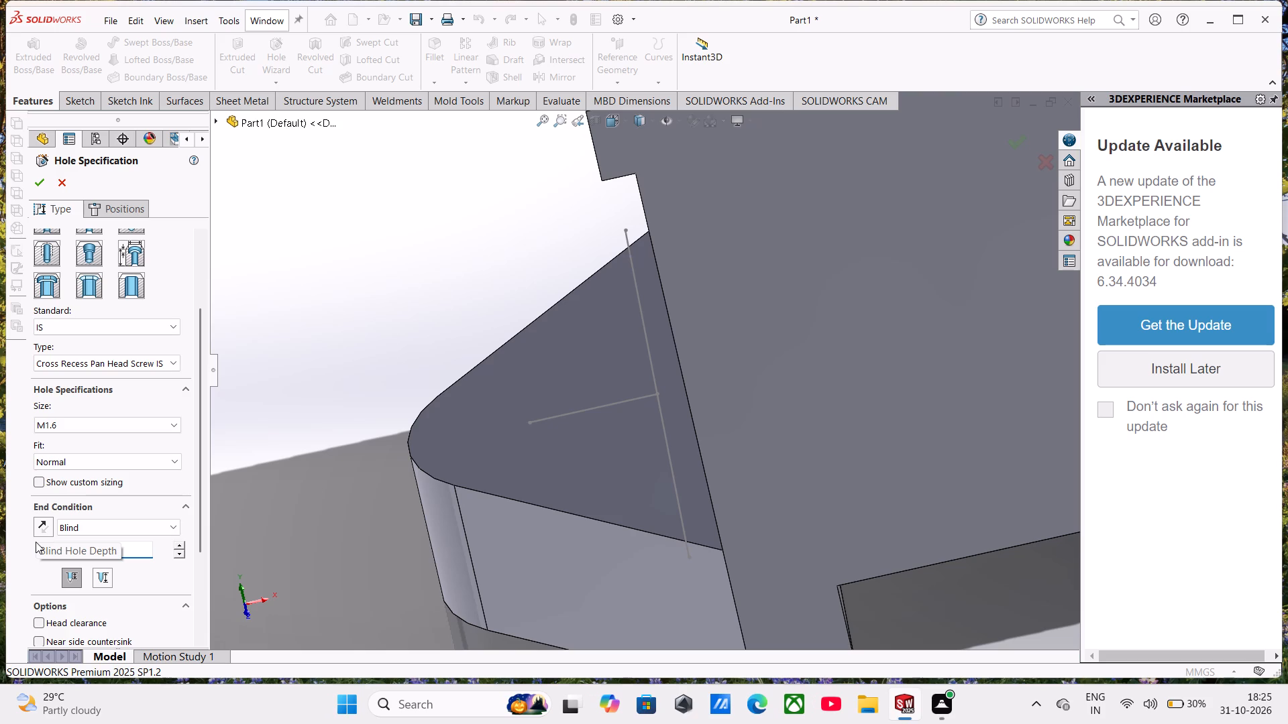
Show custom sizing and set the through hole diameter to 16 mm, counterbore diameter to 28 mm and counterbore depth to 4 mm.
click(58, 461)
click(27, 485)
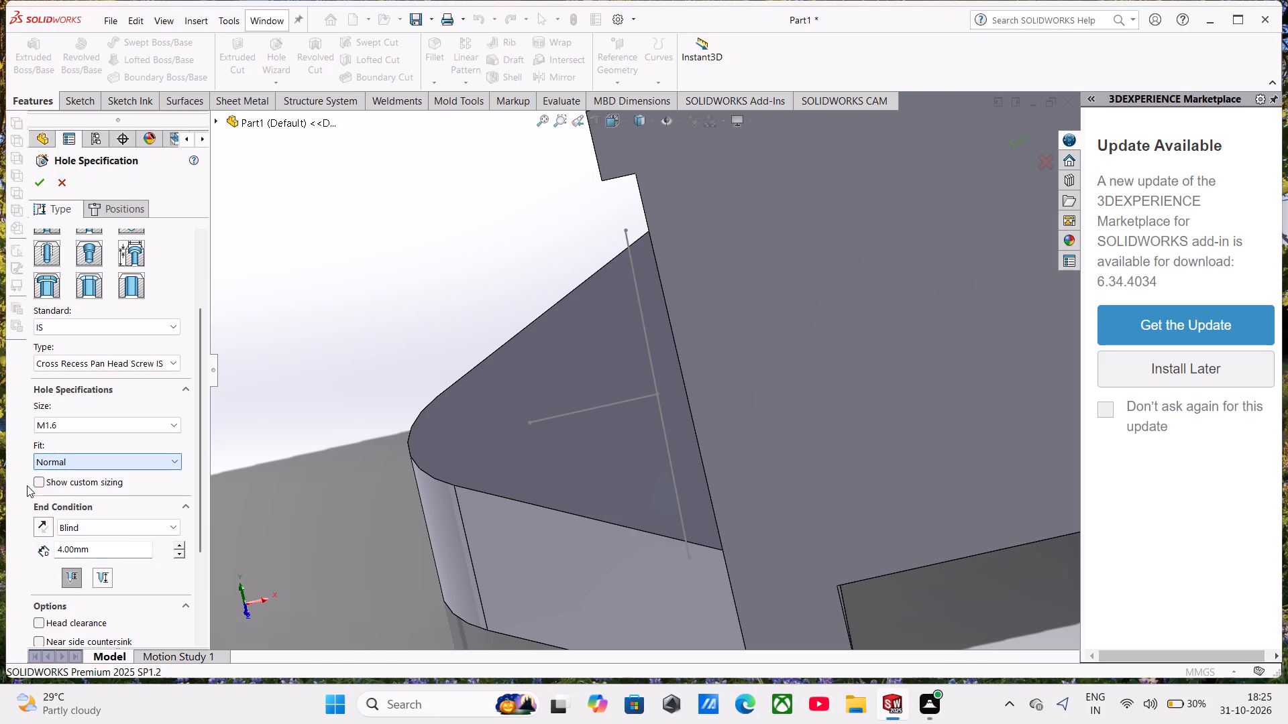
click(70, 479)
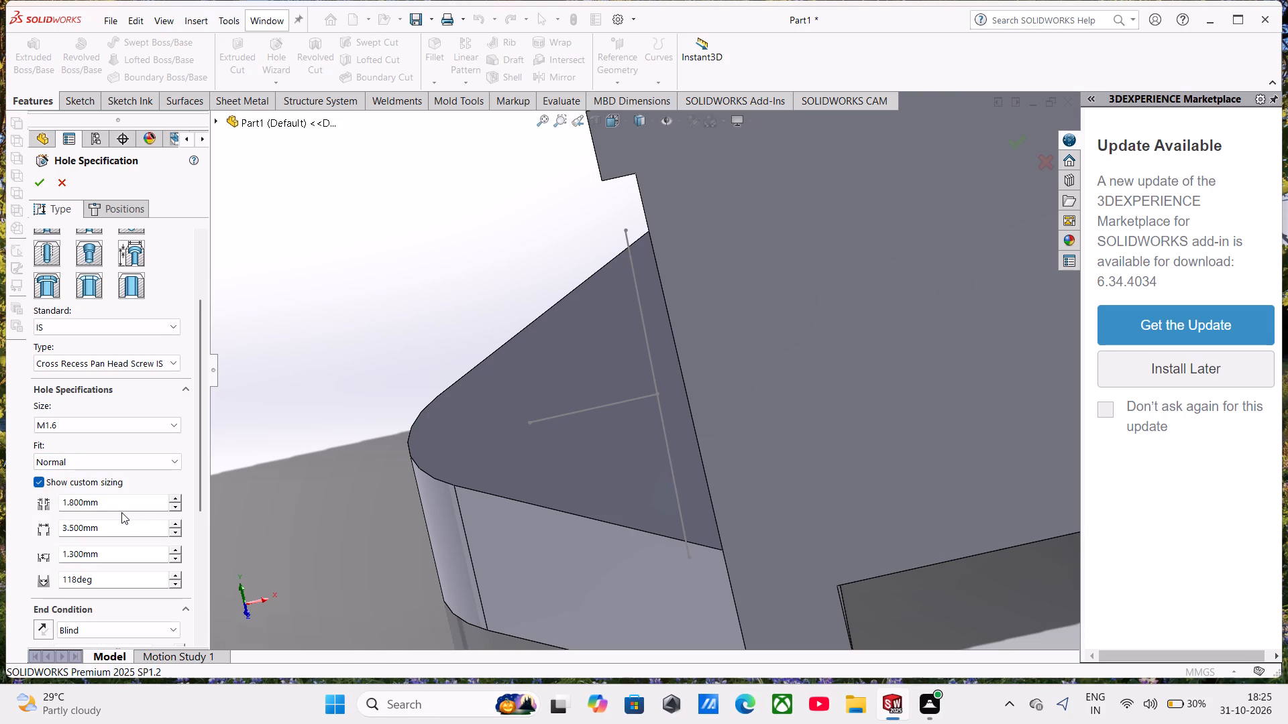
drag(120, 511, 107, 509)
drag(107, 508, 20, 507)
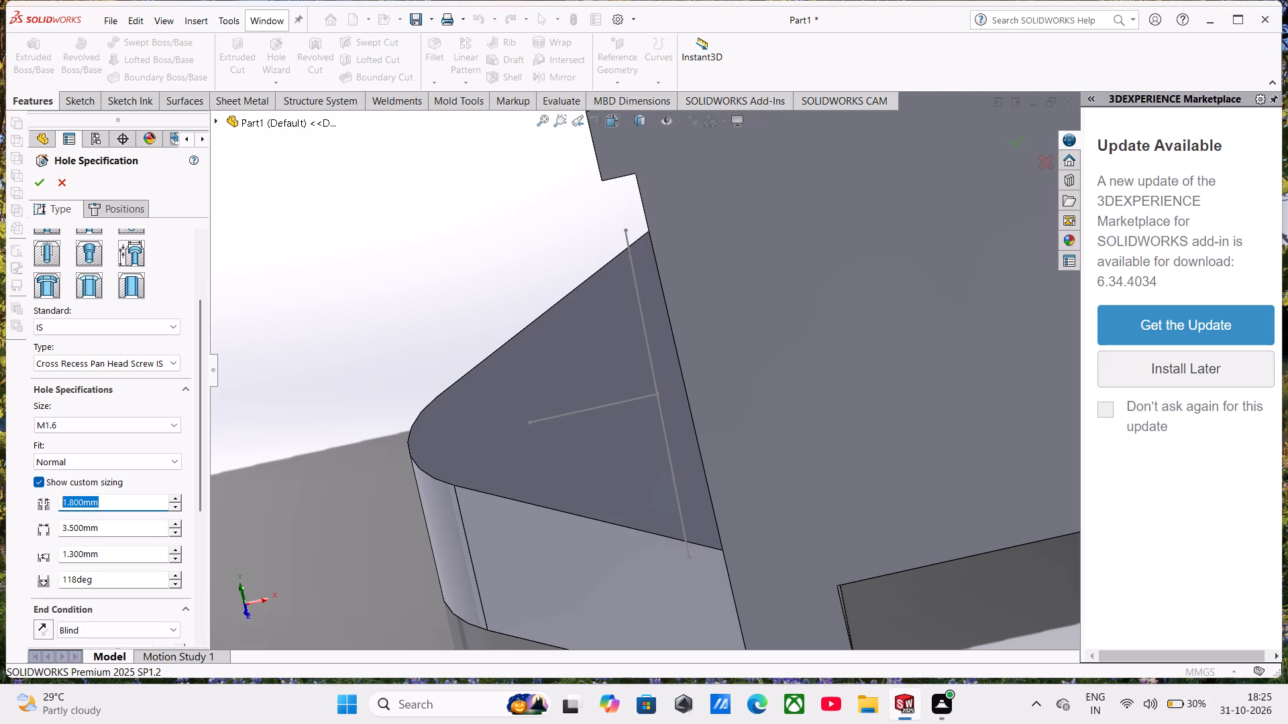
drag(114, 530, 50, 530)
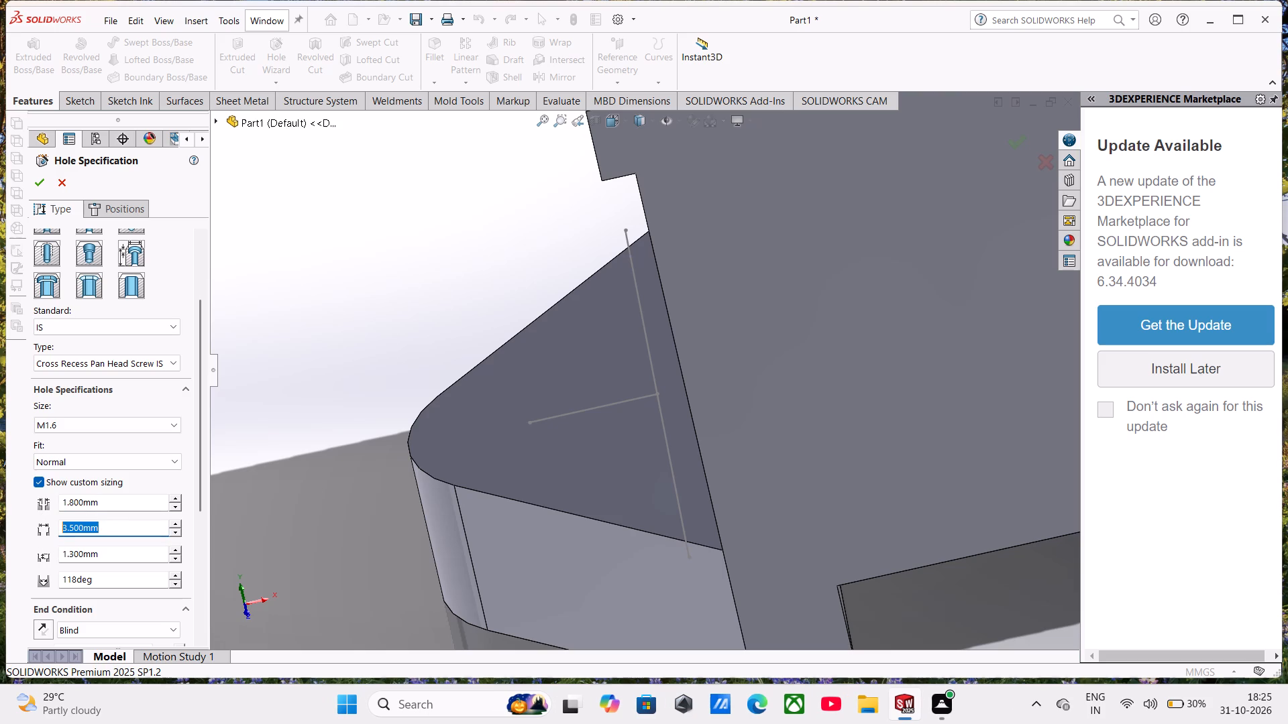
drag(50, 530, 31, 532)
drag(105, 499, 30, 503)
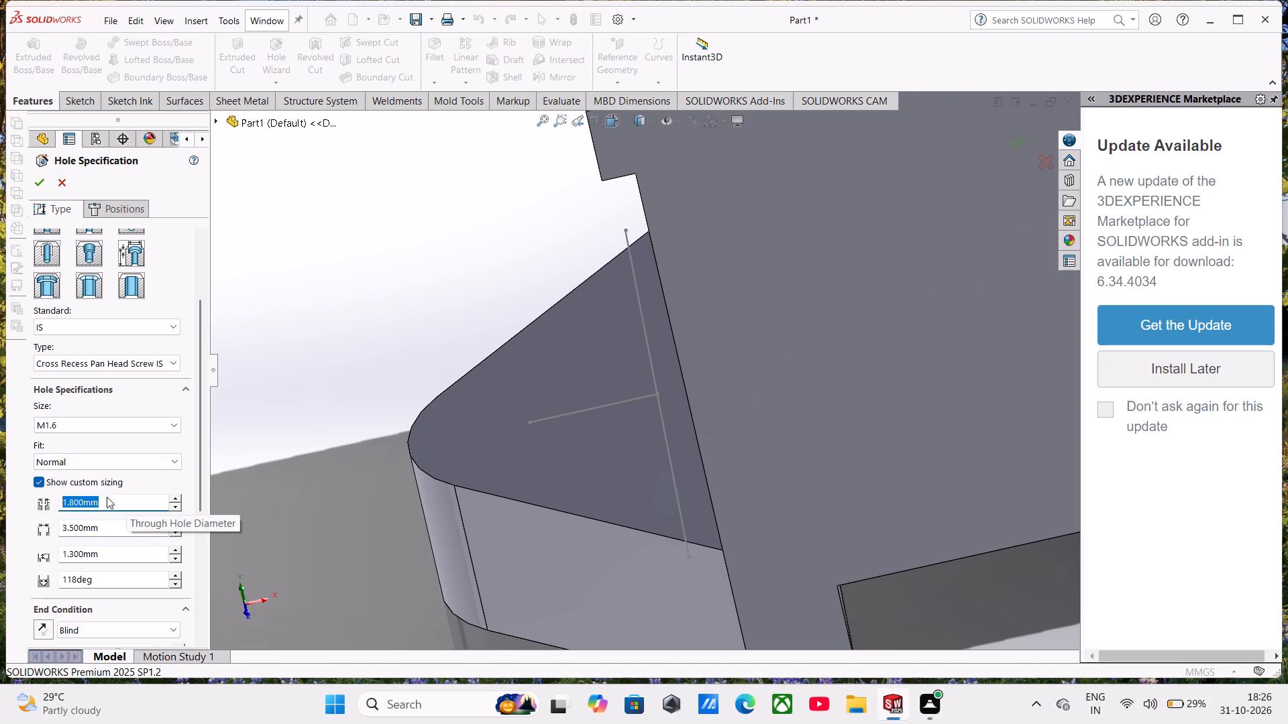
text(16)
key(Return)
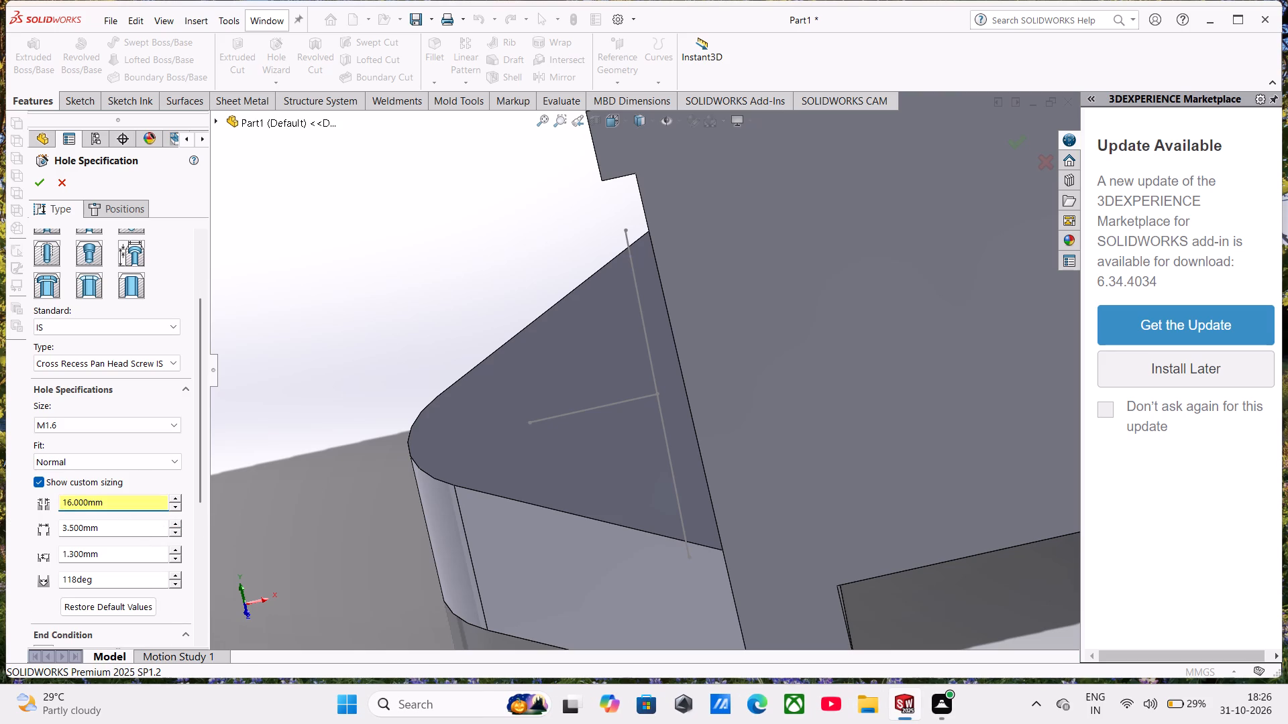
drag(138, 529, 26, 528)
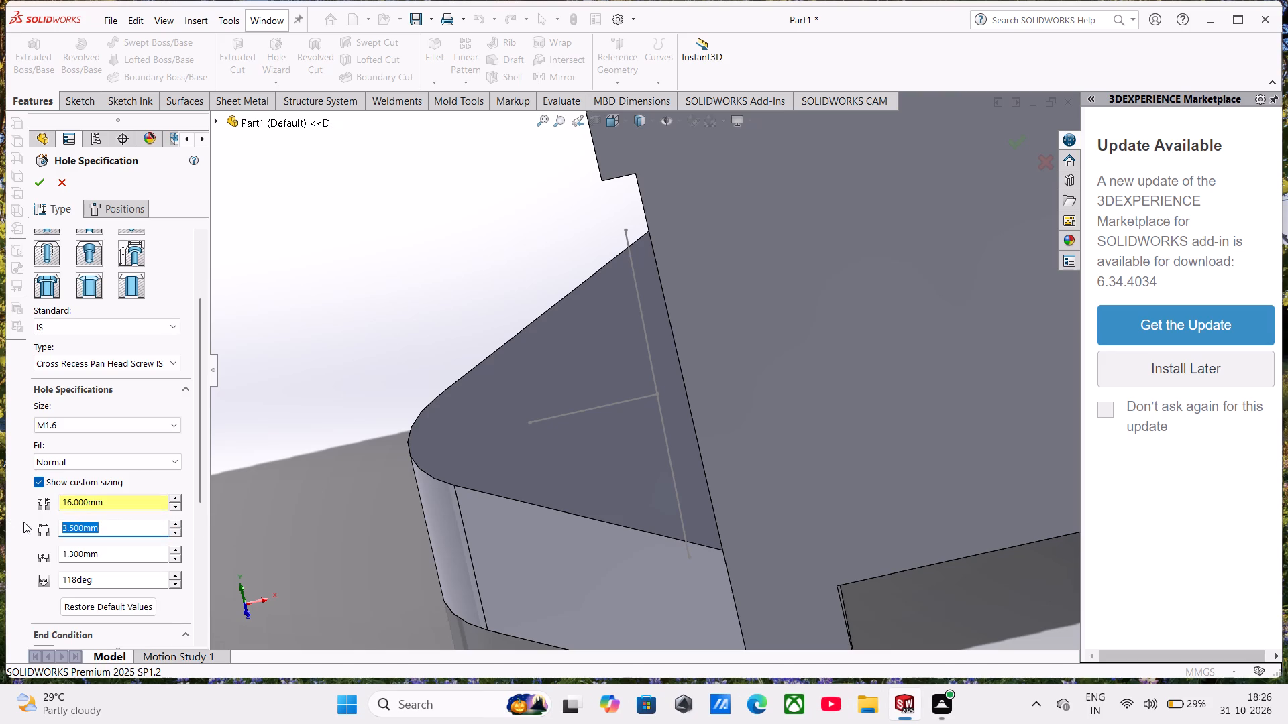
text(28)
key(Return)
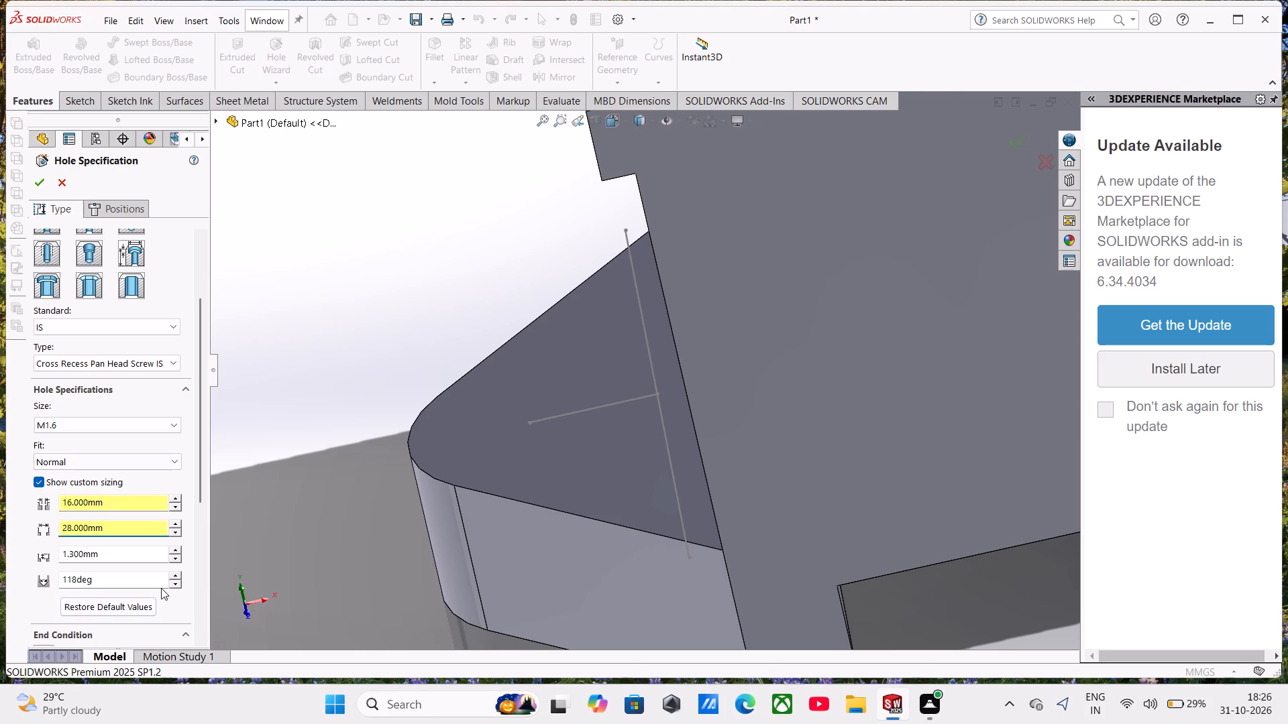
drag(126, 556, 24, 559)
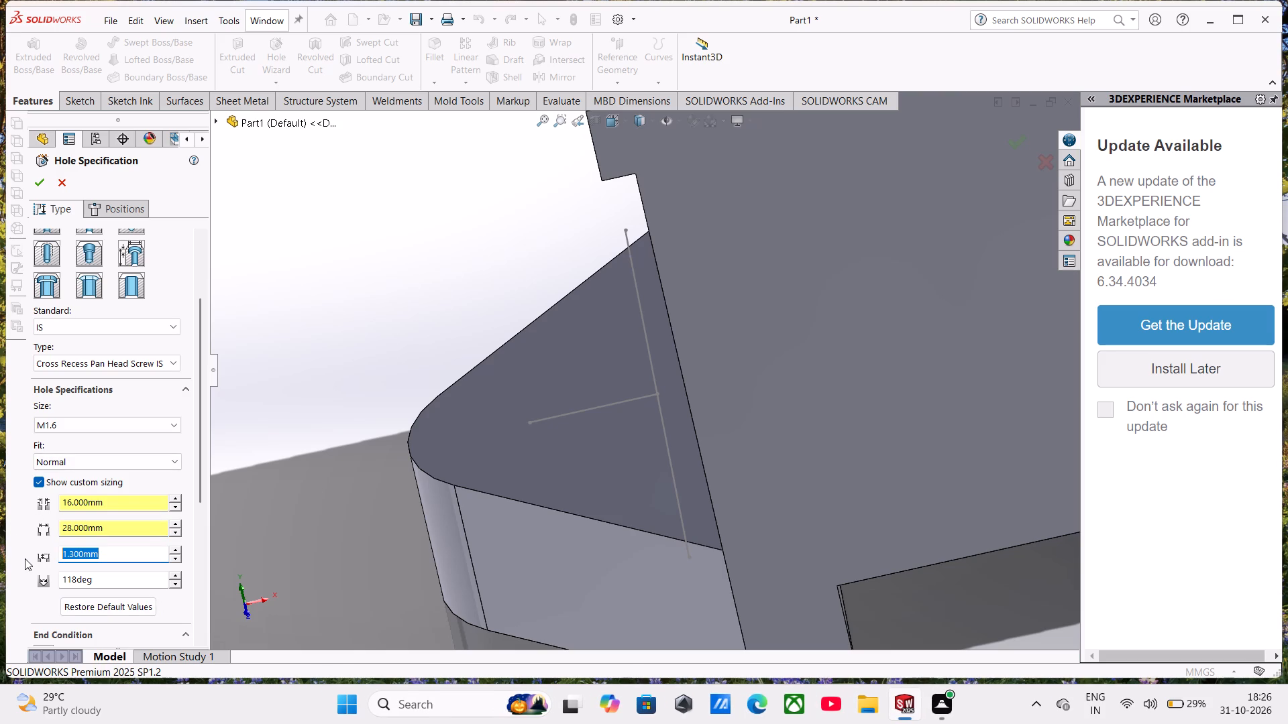
key(4)
key(Return)
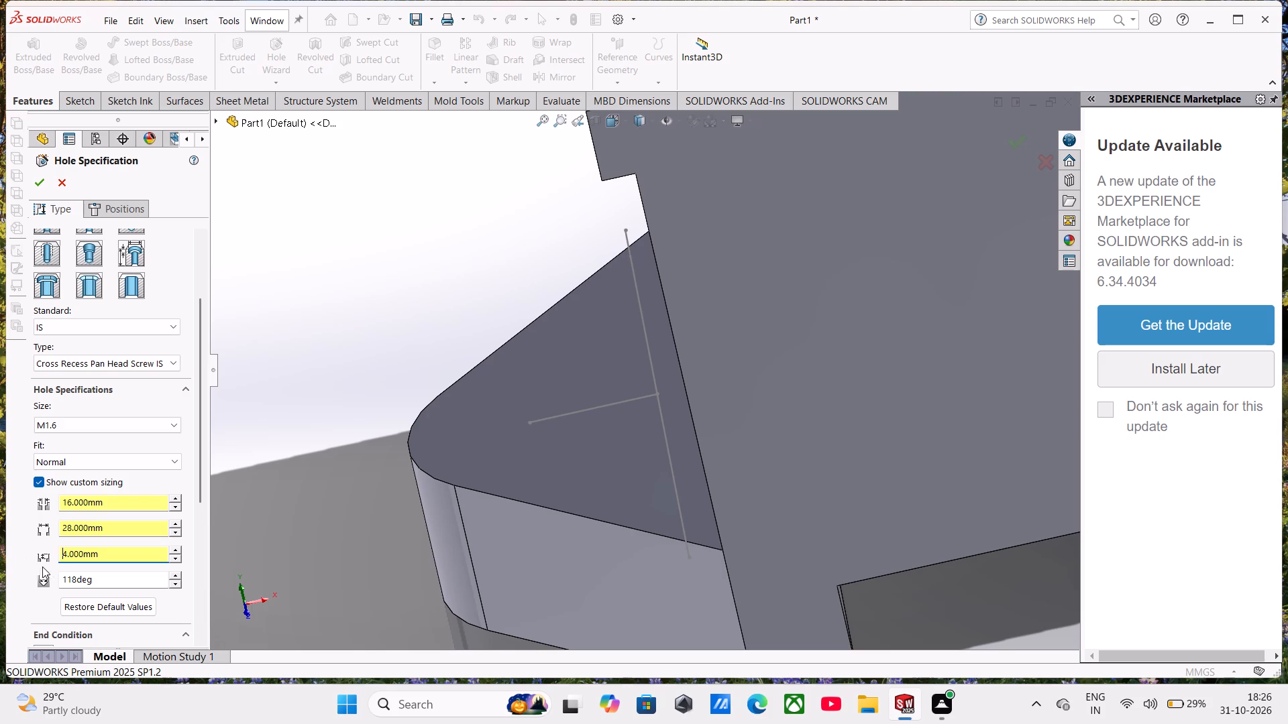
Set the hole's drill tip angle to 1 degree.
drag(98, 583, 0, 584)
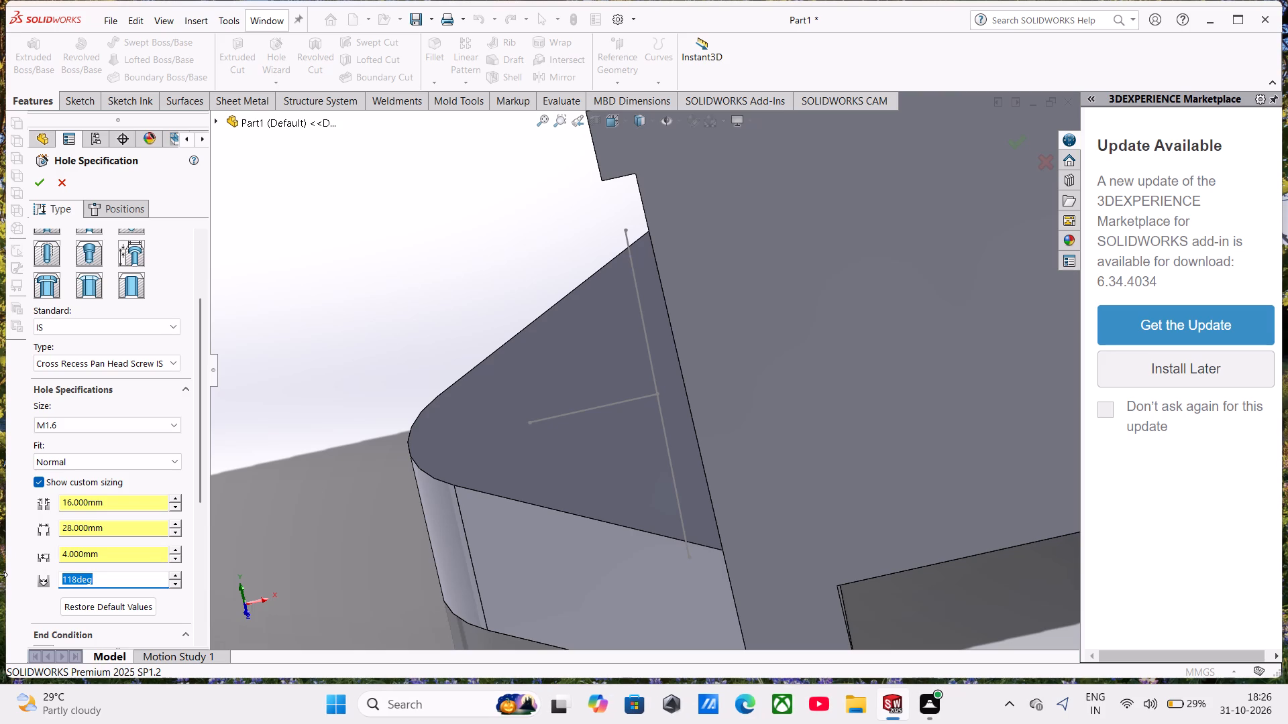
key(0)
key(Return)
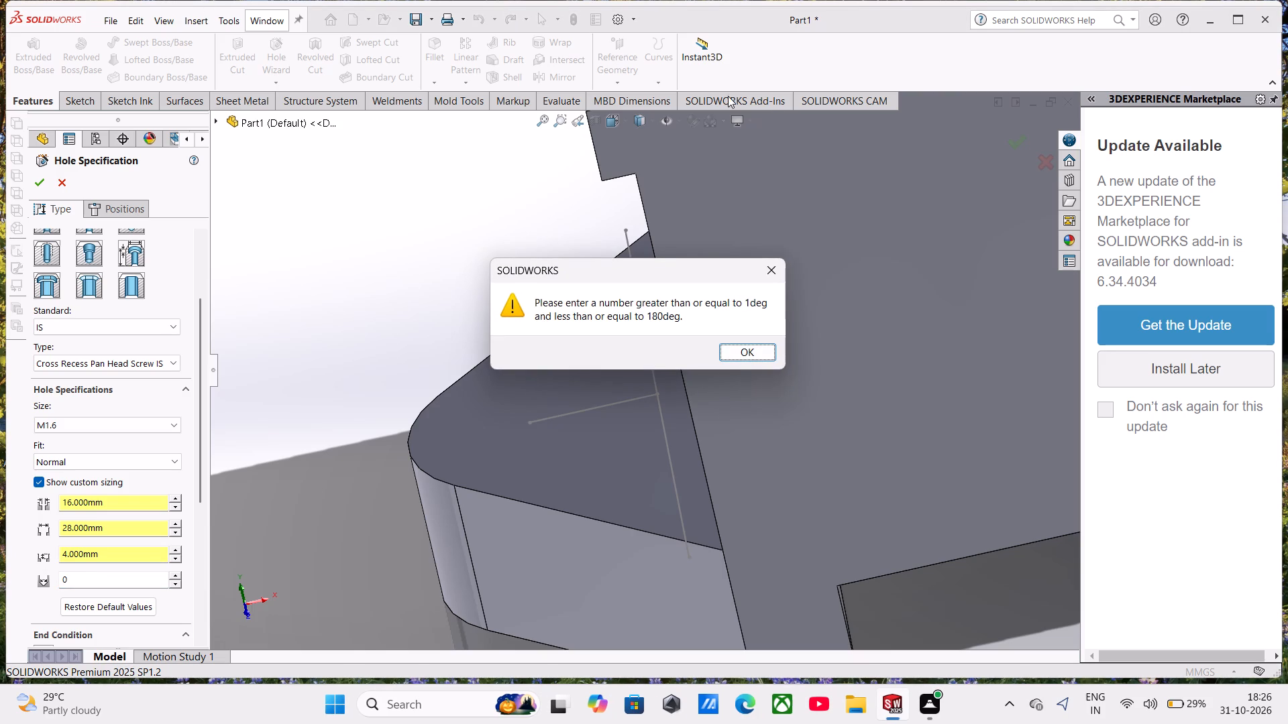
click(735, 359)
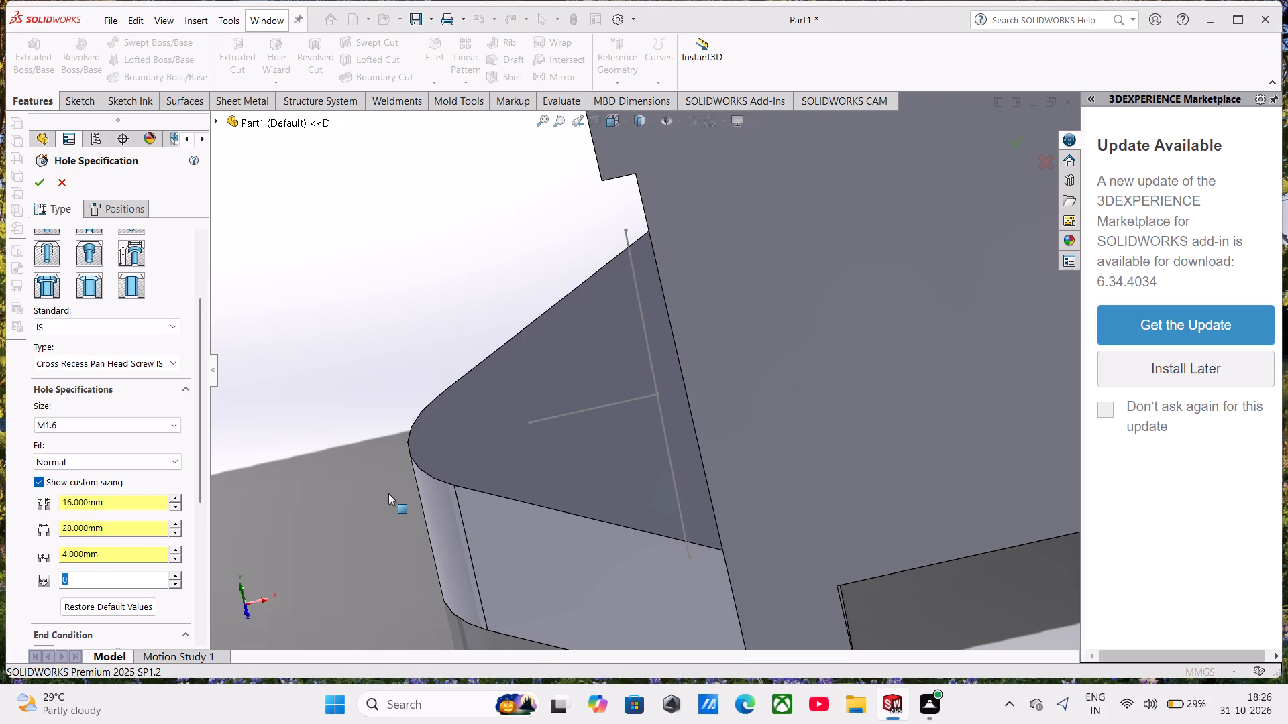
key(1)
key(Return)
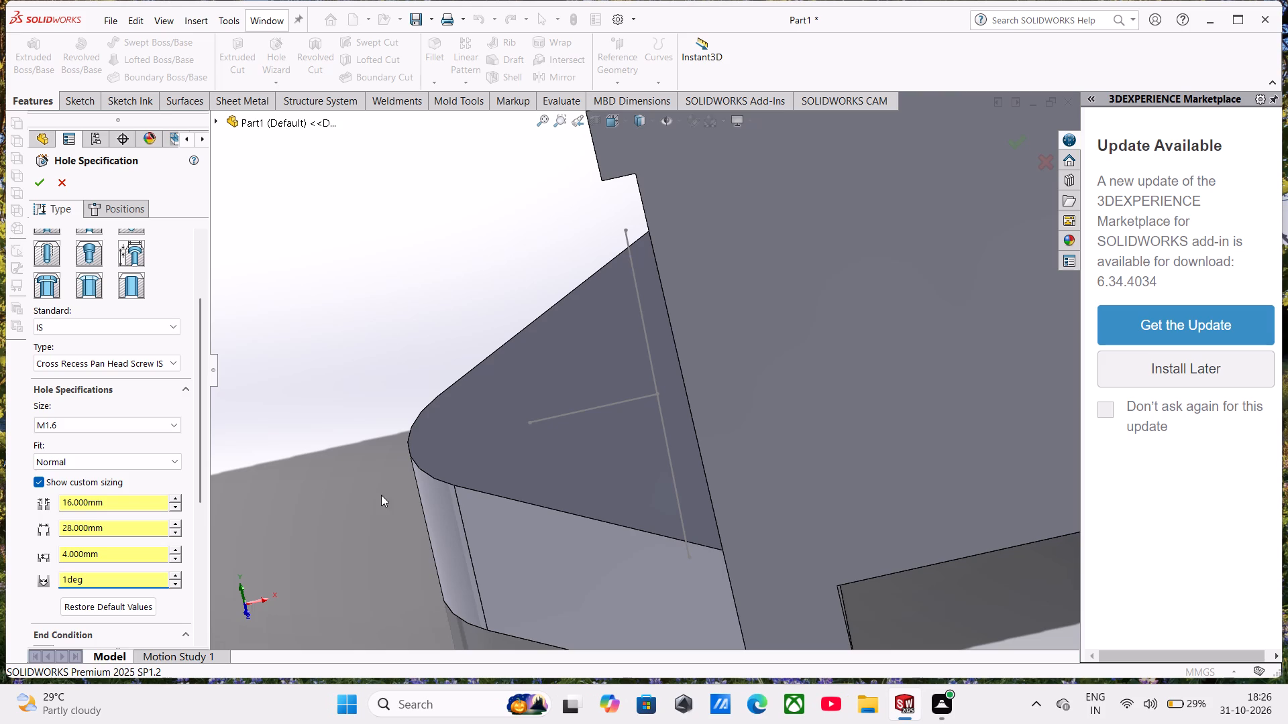
Set the counterbore hole's end condition to Through All.
scroll(131, 601, down, 1)
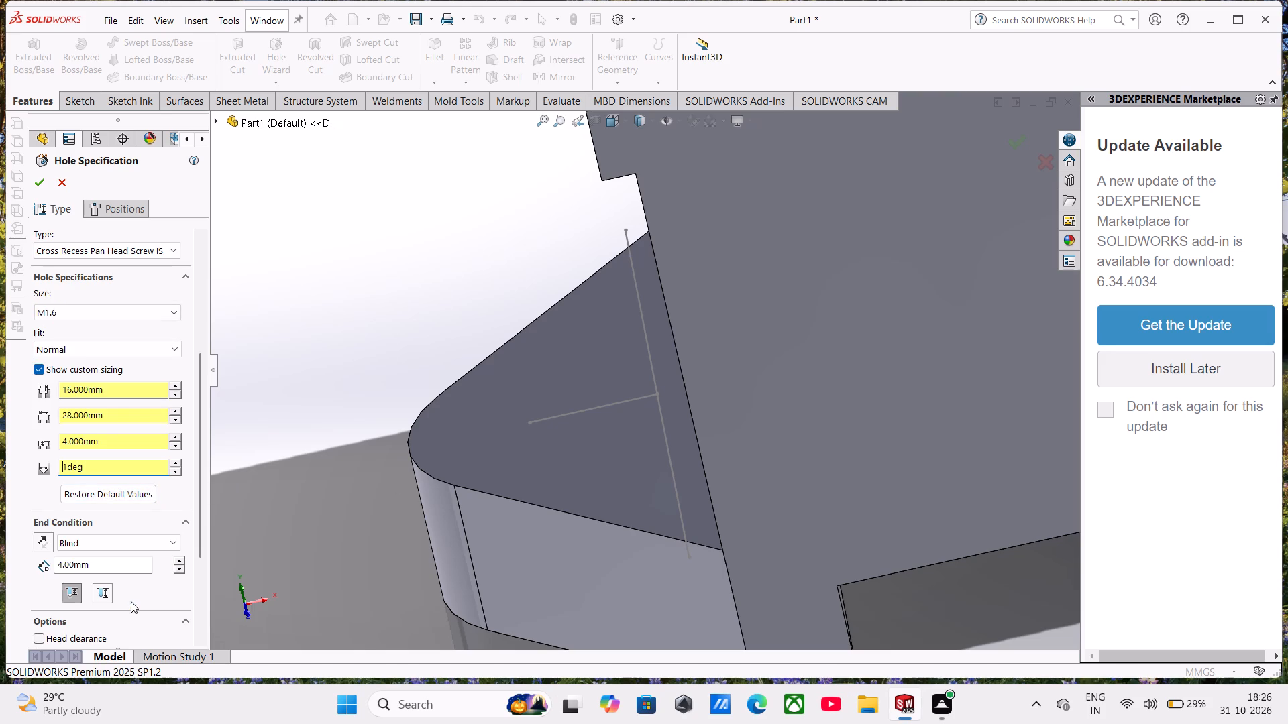
click(136, 536)
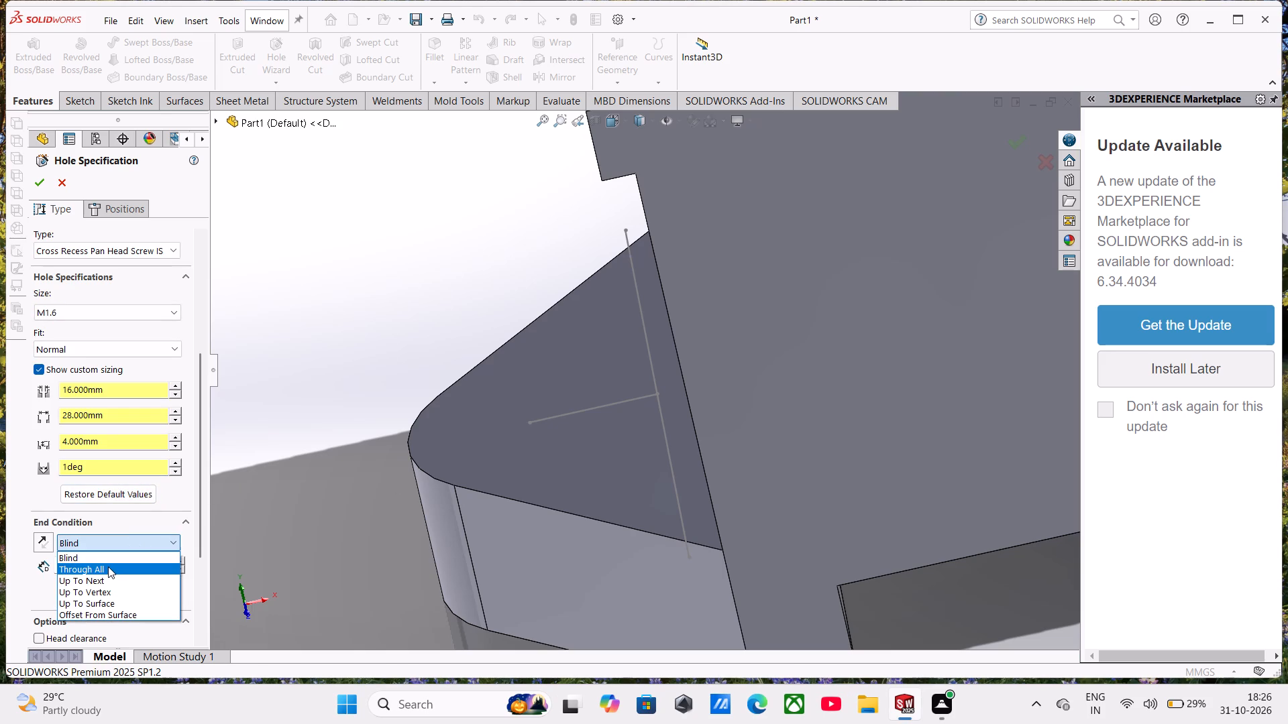
click(109, 565)
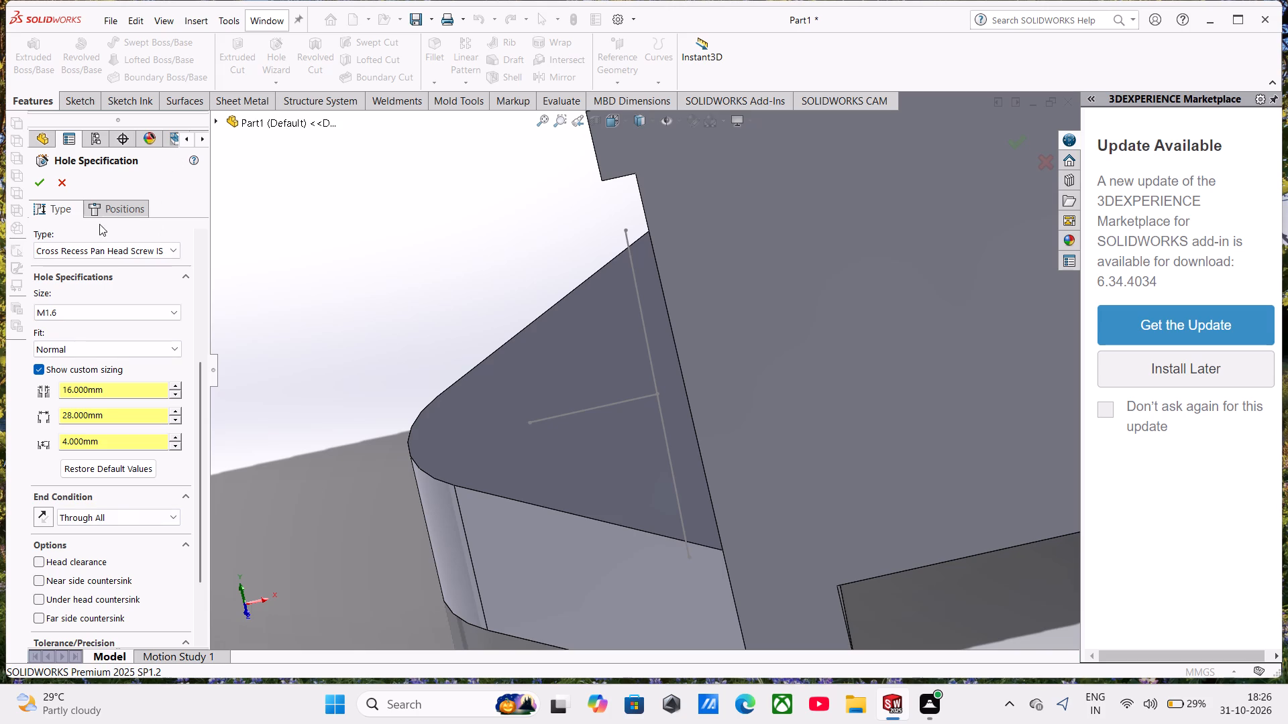
Place the custom counterbore hole with a 3D sketch at the outer end of the short sketch line on the lug.
click(119, 203)
click(97, 401)
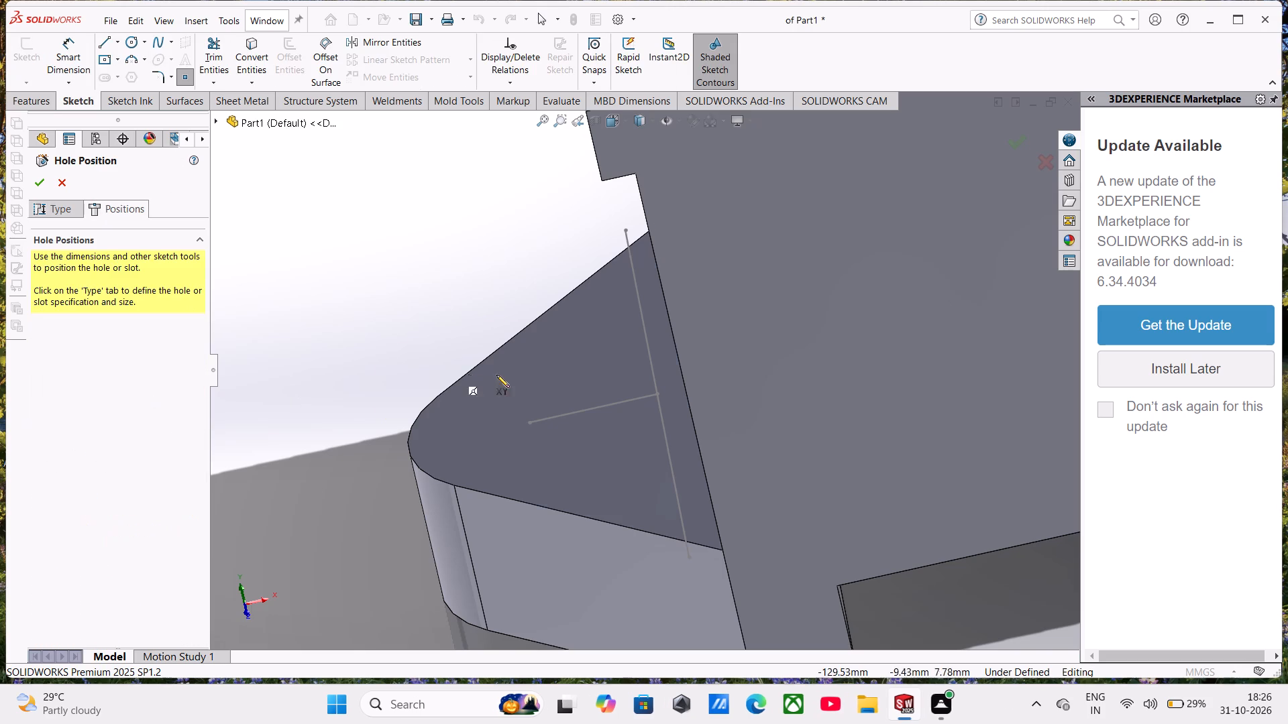
click(531, 422)
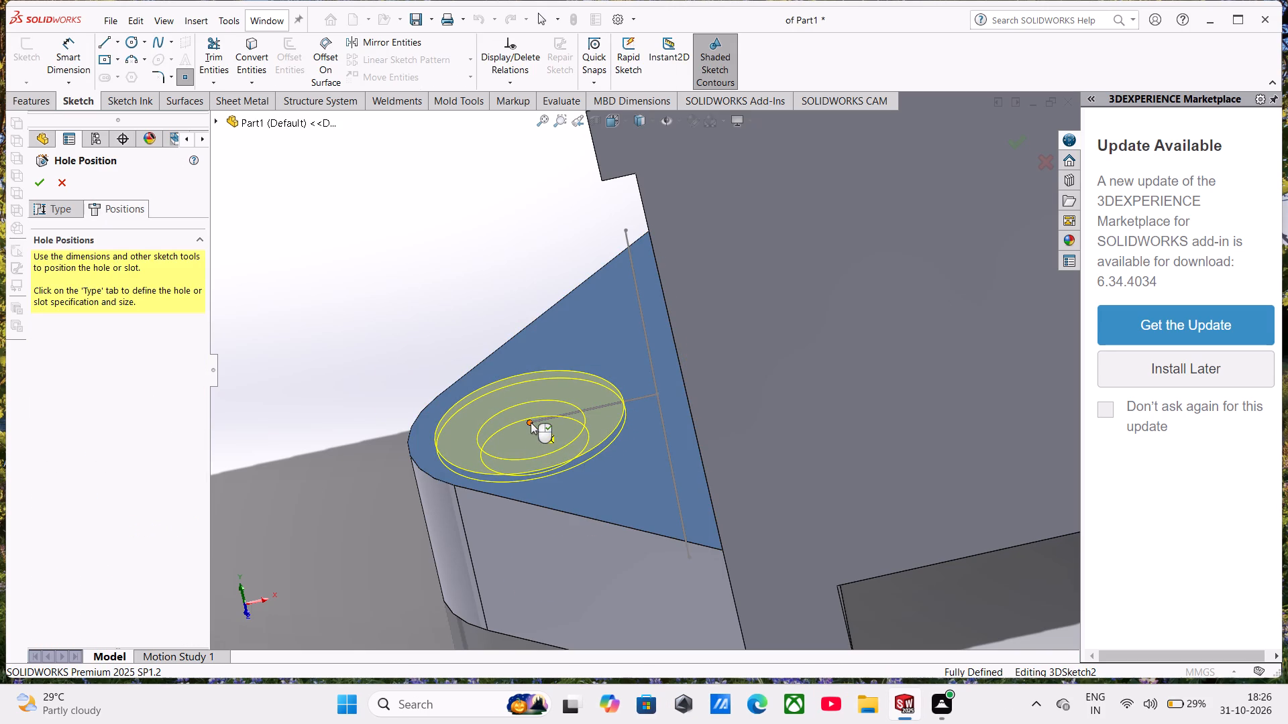
click(31, 179)
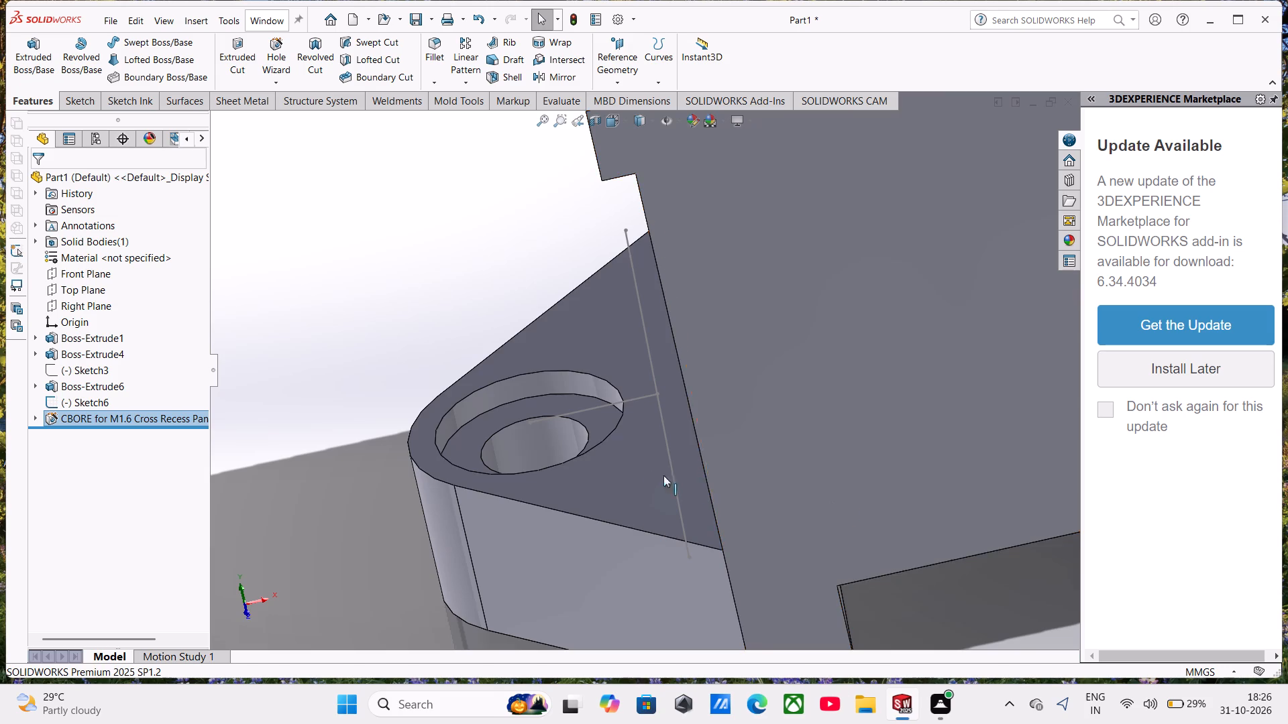
Place a second 16/28 mm counterbore hole on the opposite lug, at the outer end of its short sketch line, using a 3D sketch.
middle_drag(648, 475, 706, 298)
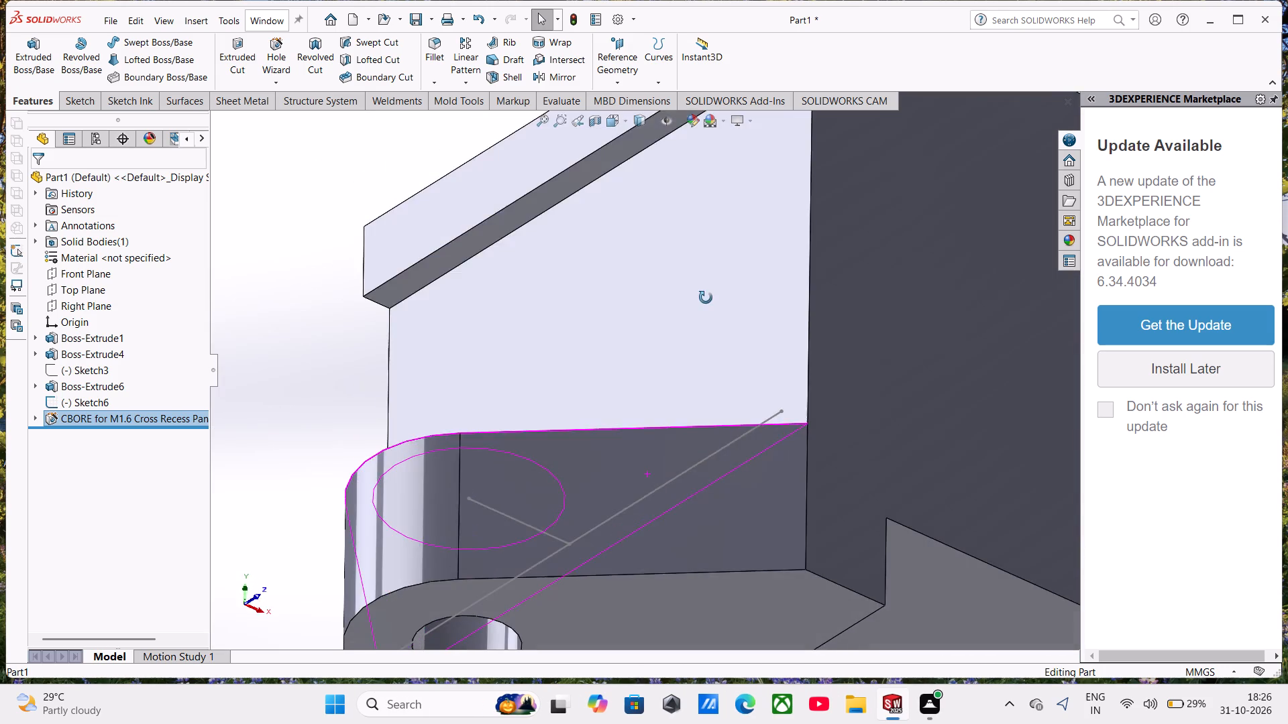
middle_drag(706, 298, 653, 410)
scroll(662, 410, up, 7)
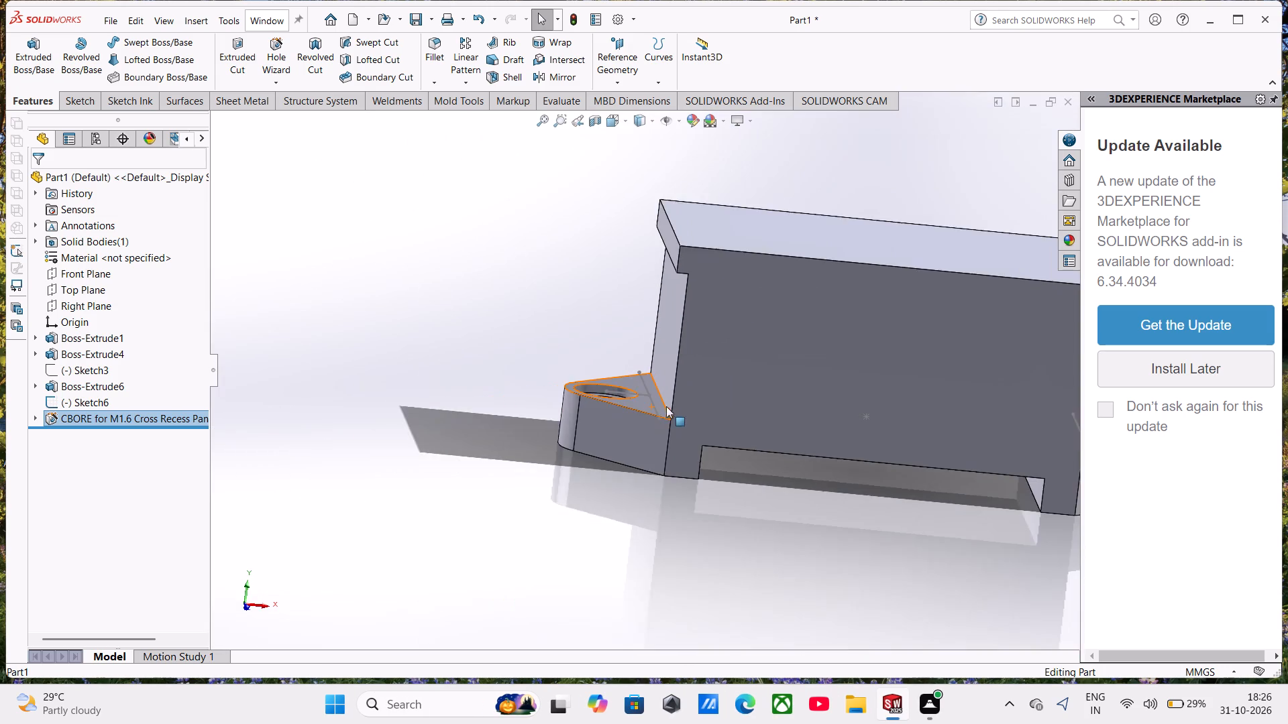
scroll(755, 410, up, 2)
middle_drag(938, 409, 908, 422)
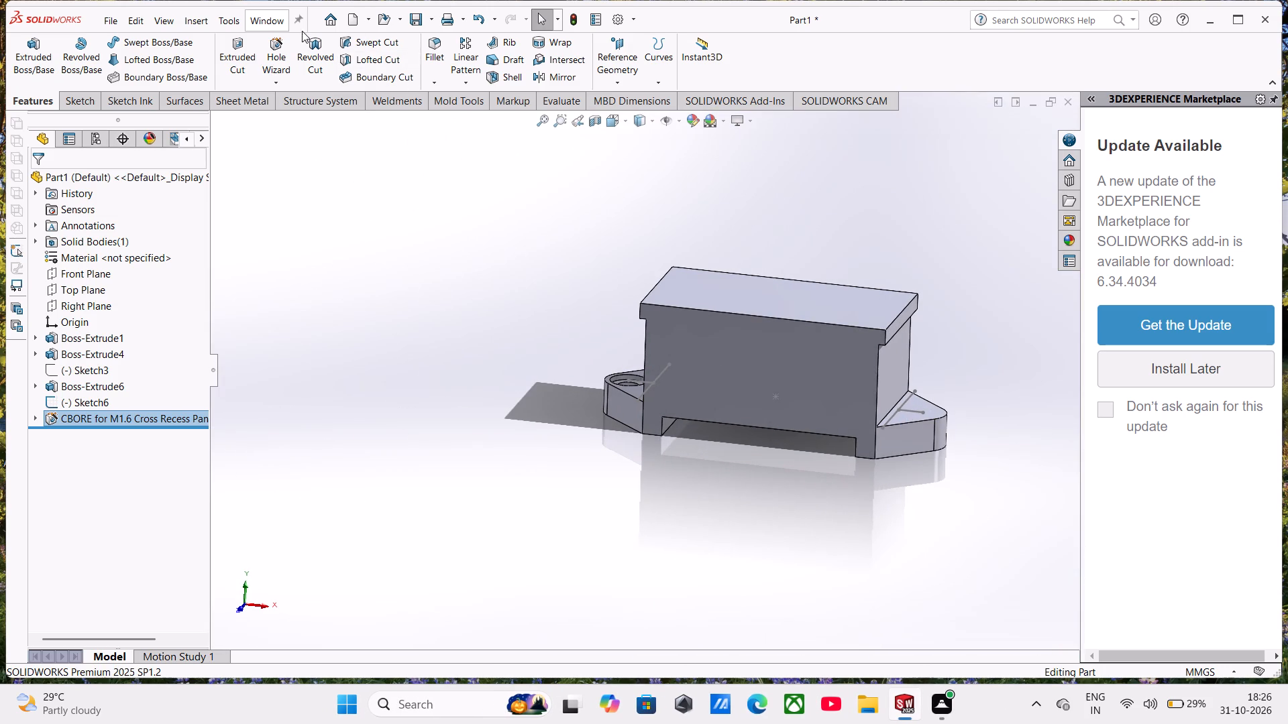
click(288, 47)
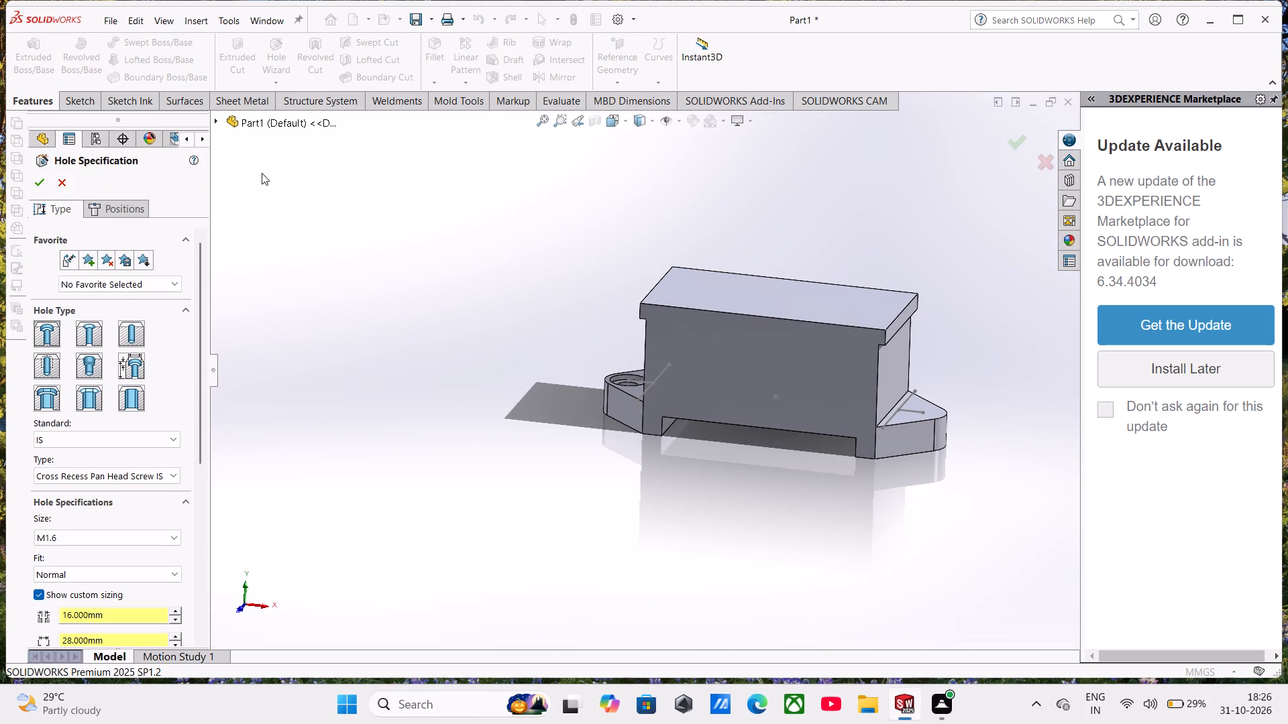
click(111, 217)
click(127, 401)
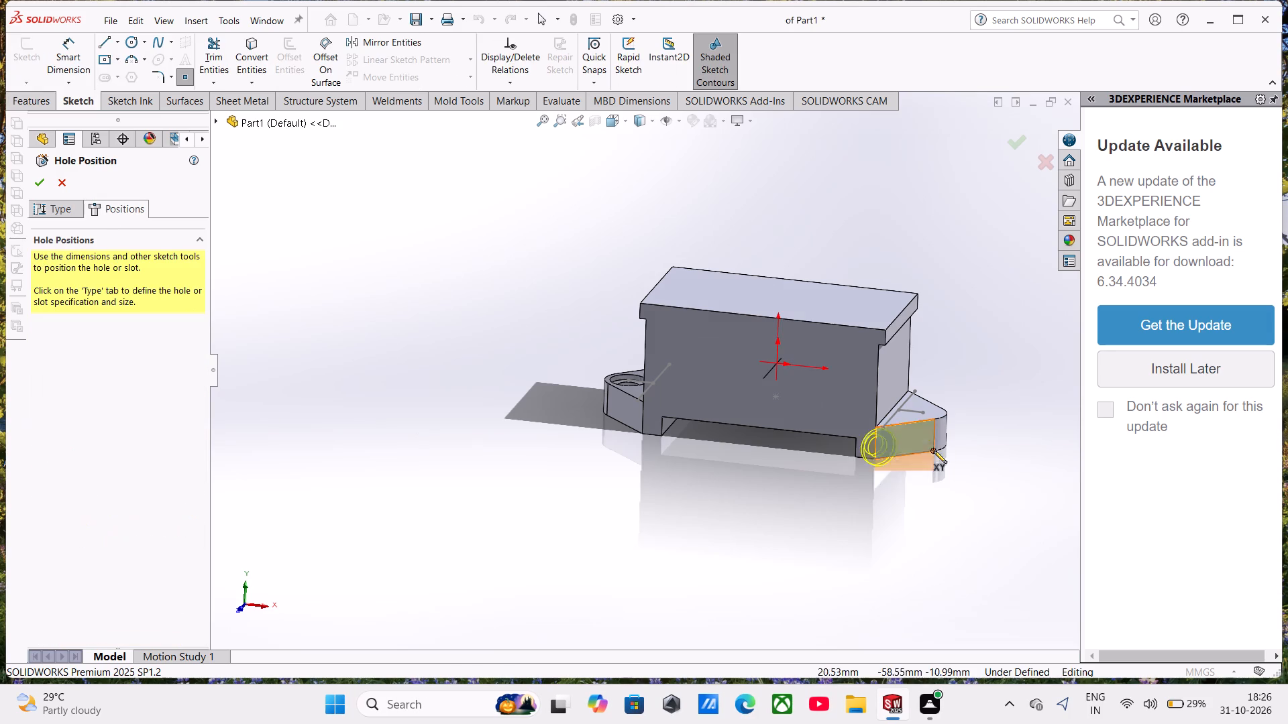
scroll(924, 422, down, 7)
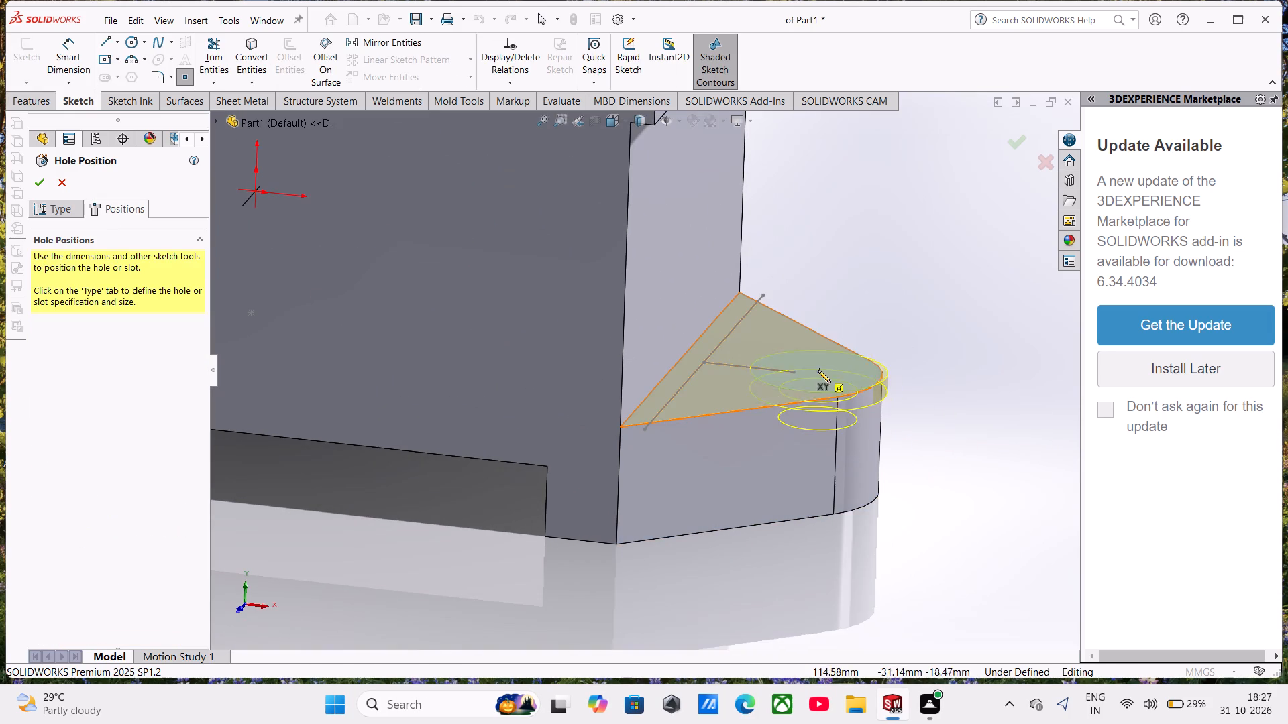
click(796, 372)
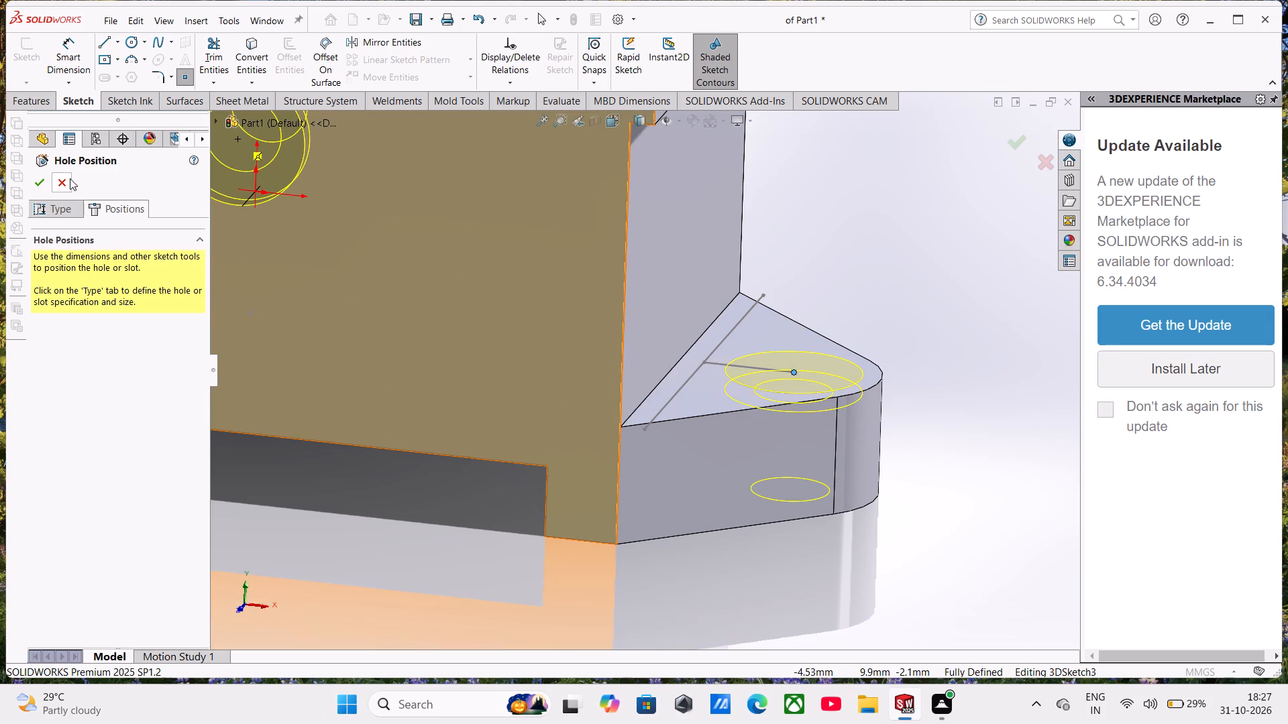
click(46, 184)
Start a new sketch on the block's large front face above the rectangular bottom recess and view it face-on.
scroll(477, 407, up, 3)
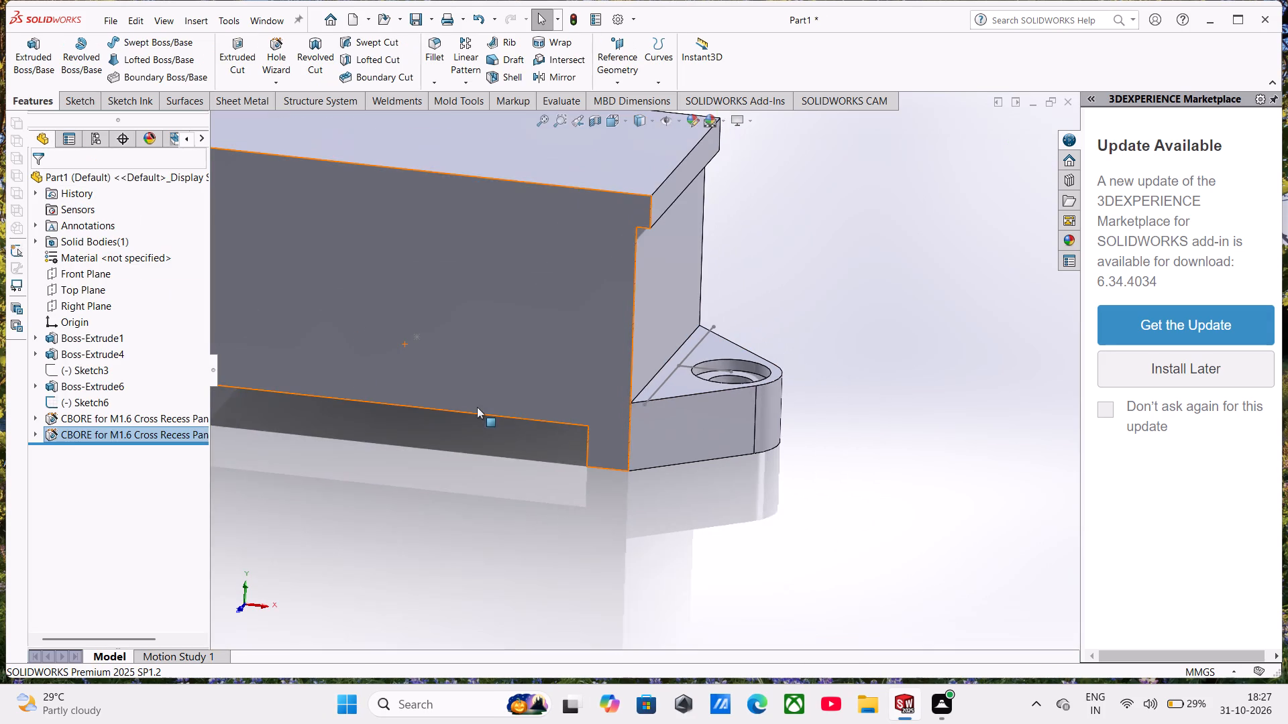
scroll(523, 381, up, 3)
scroll(690, 336, up, 1)
middle_drag(690, 337, 674, 420)
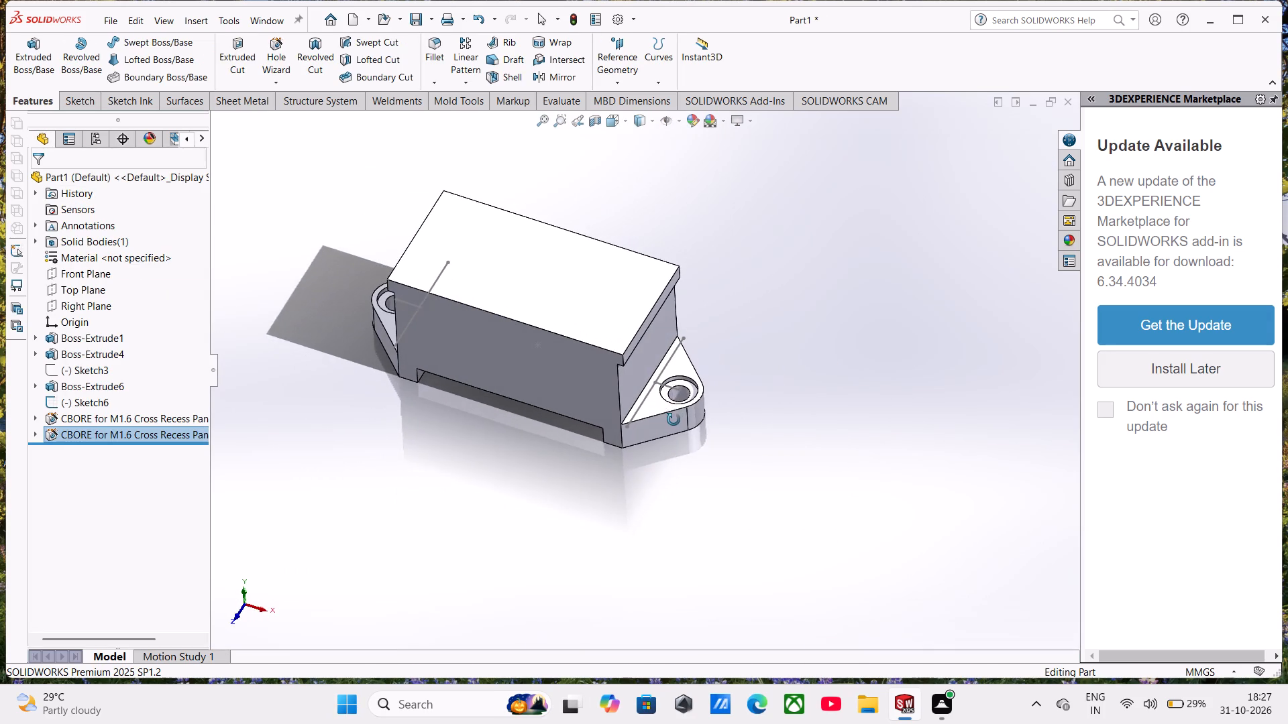
middle_drag(674, 420, 733, 384)
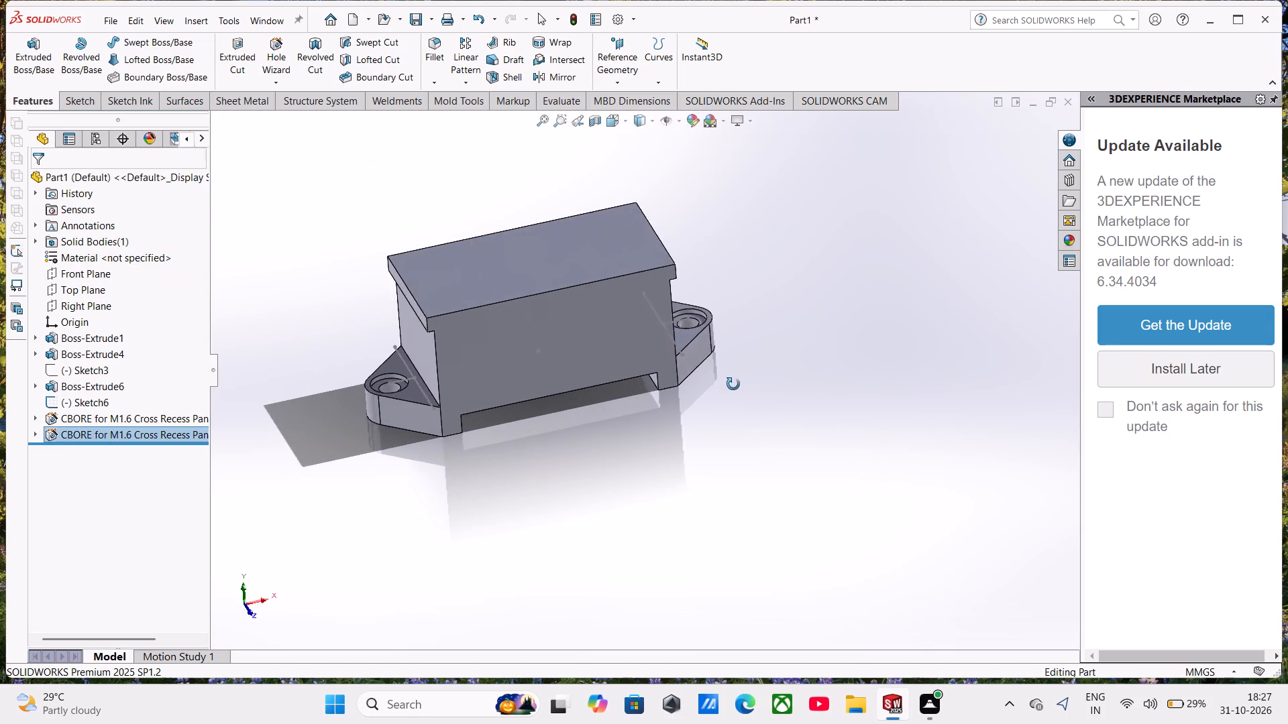
middle_drag(733, 384, 739, 459)
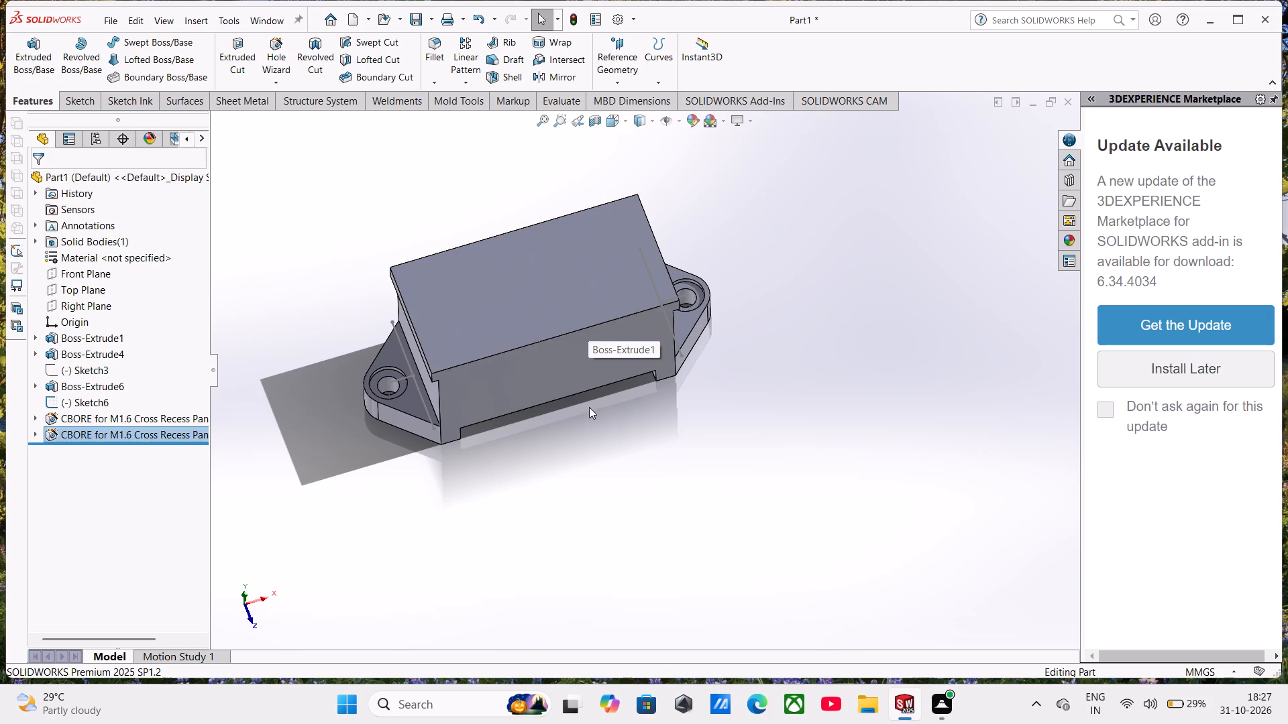
click(558, 369)
click(625, 326)
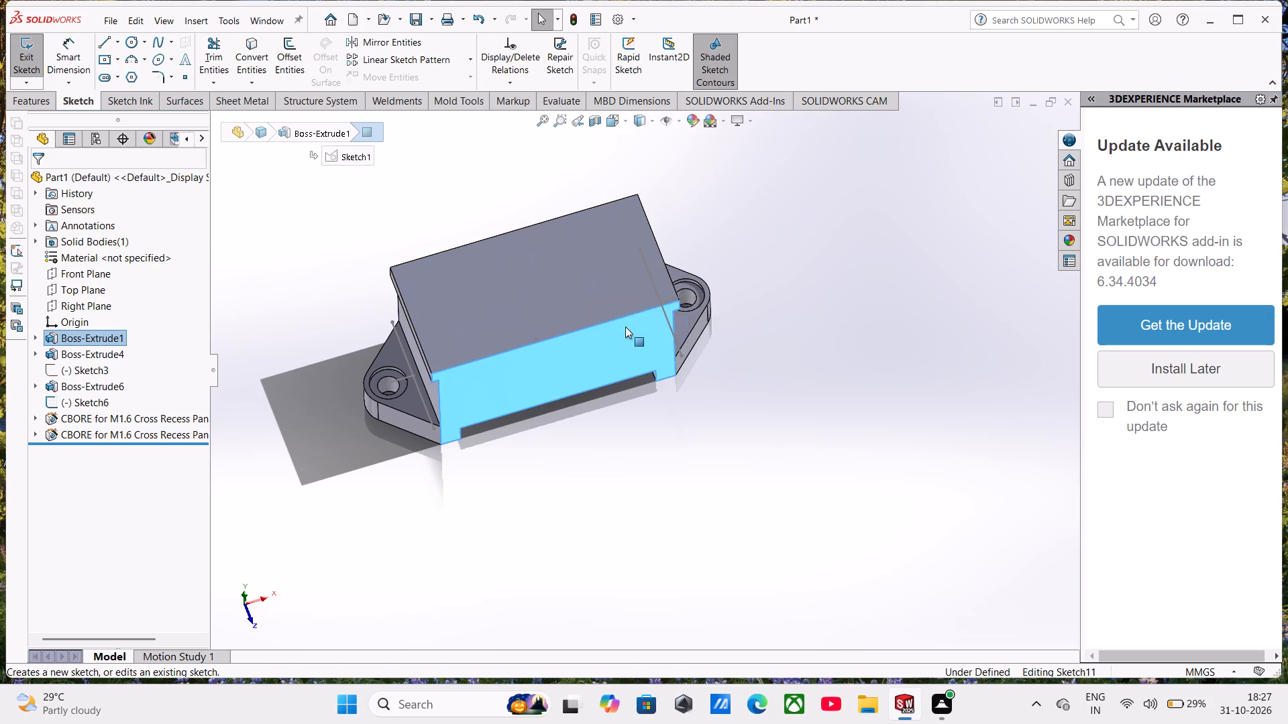
click(707, 202)
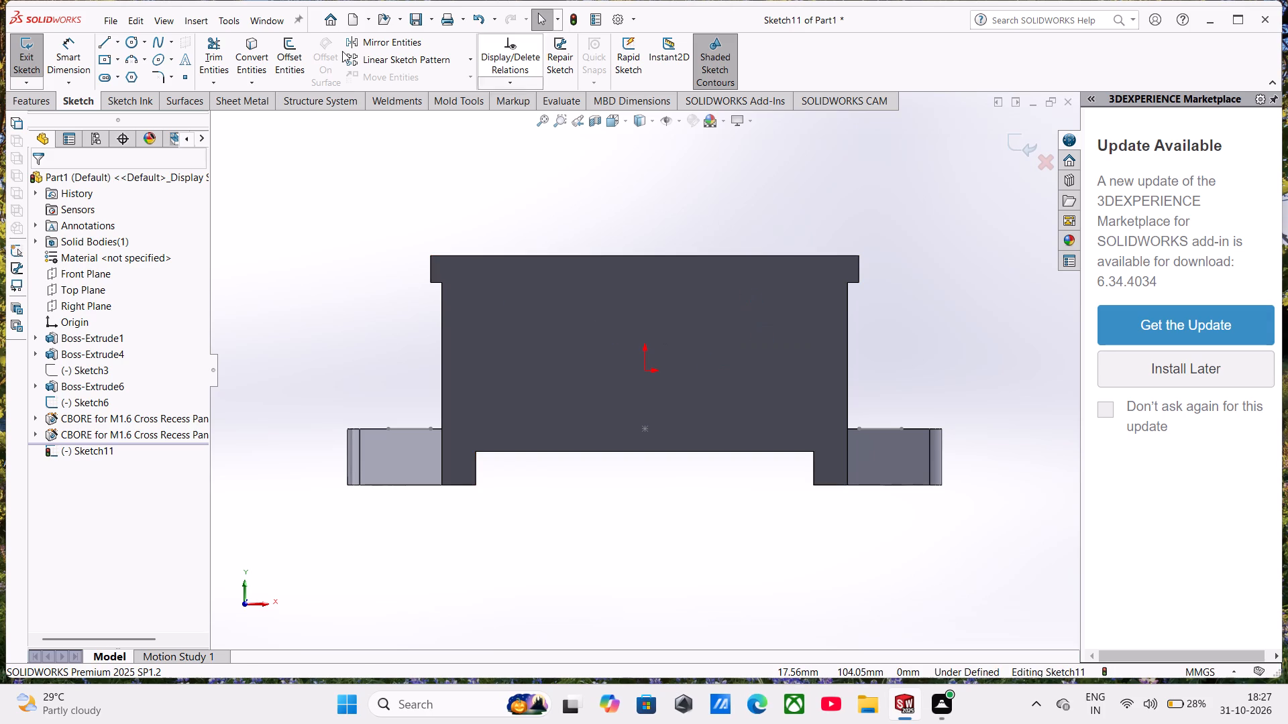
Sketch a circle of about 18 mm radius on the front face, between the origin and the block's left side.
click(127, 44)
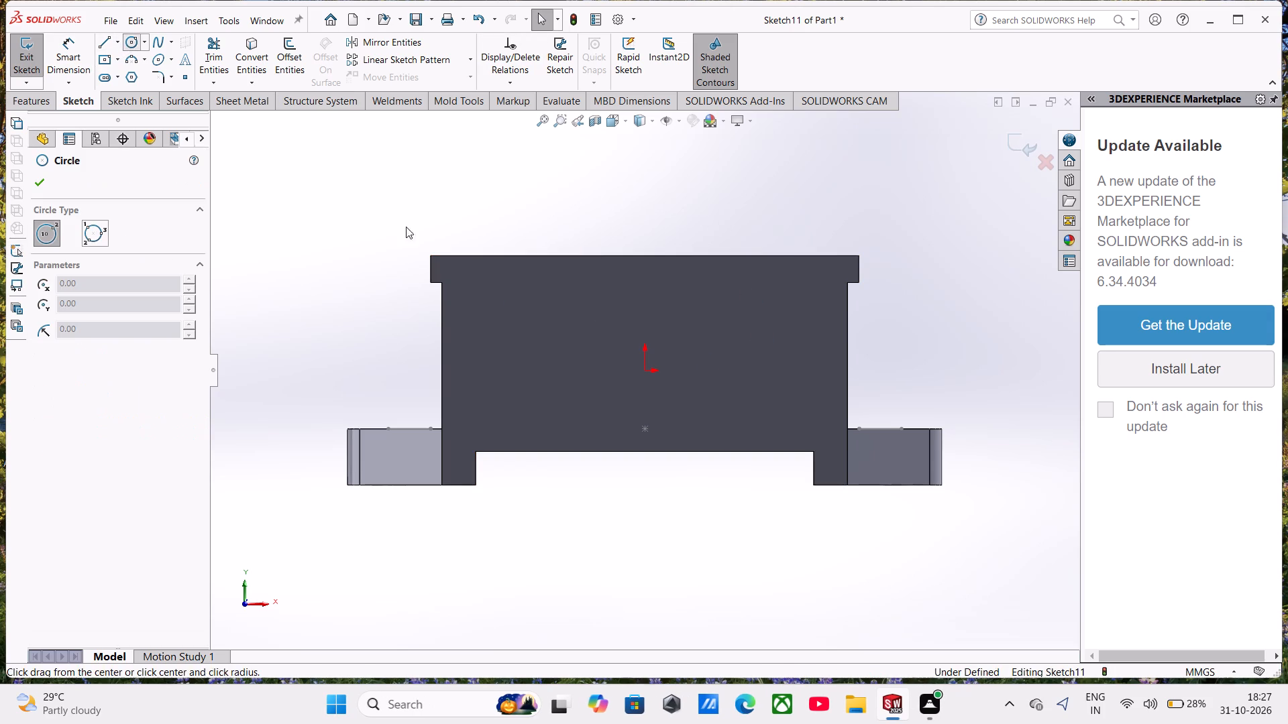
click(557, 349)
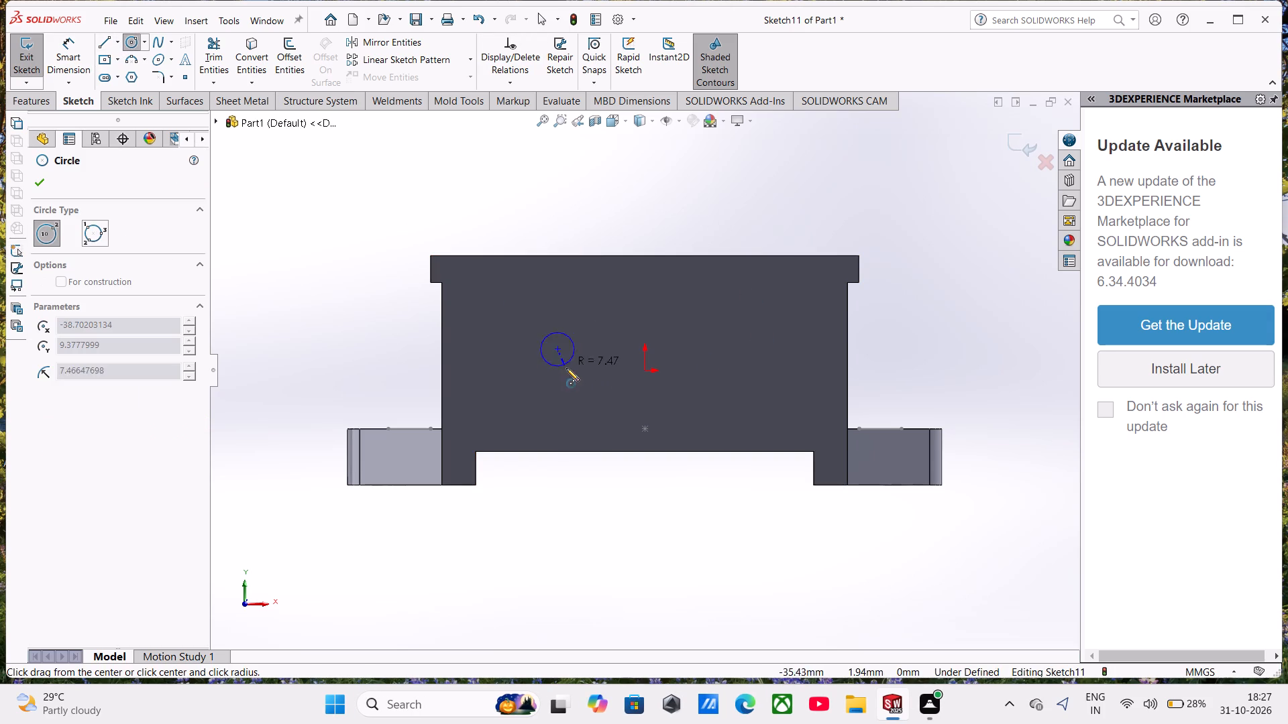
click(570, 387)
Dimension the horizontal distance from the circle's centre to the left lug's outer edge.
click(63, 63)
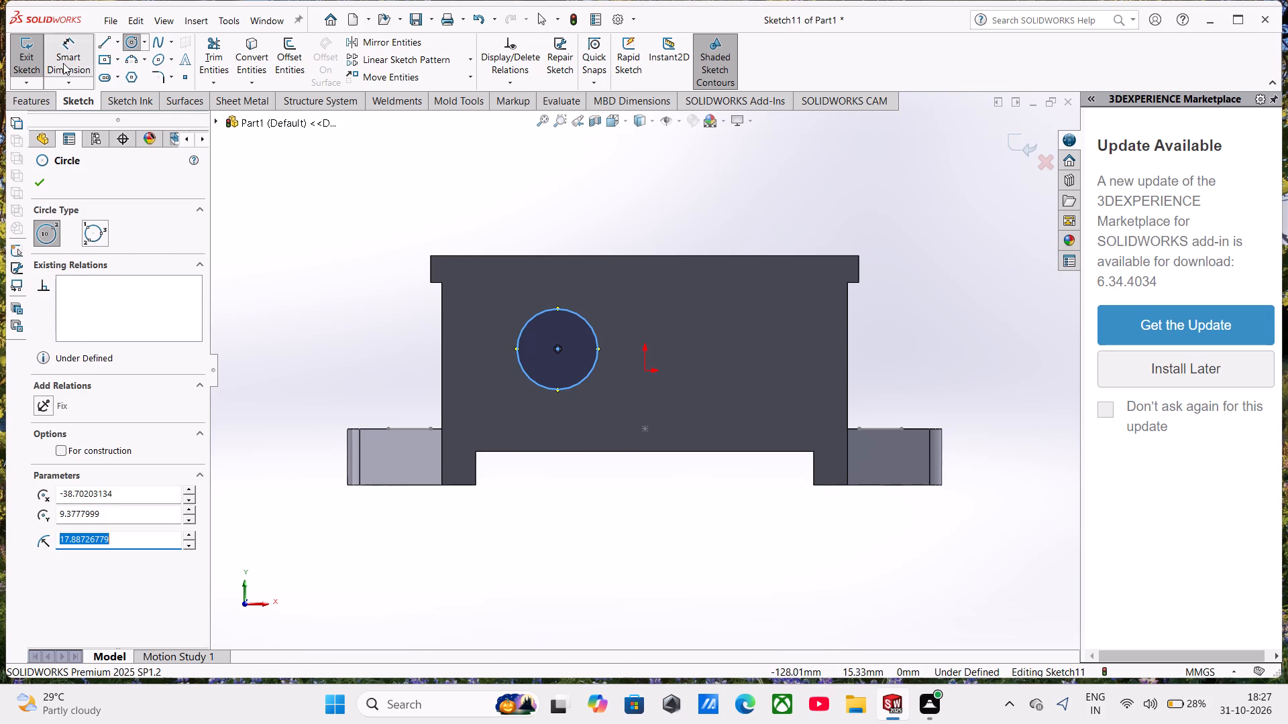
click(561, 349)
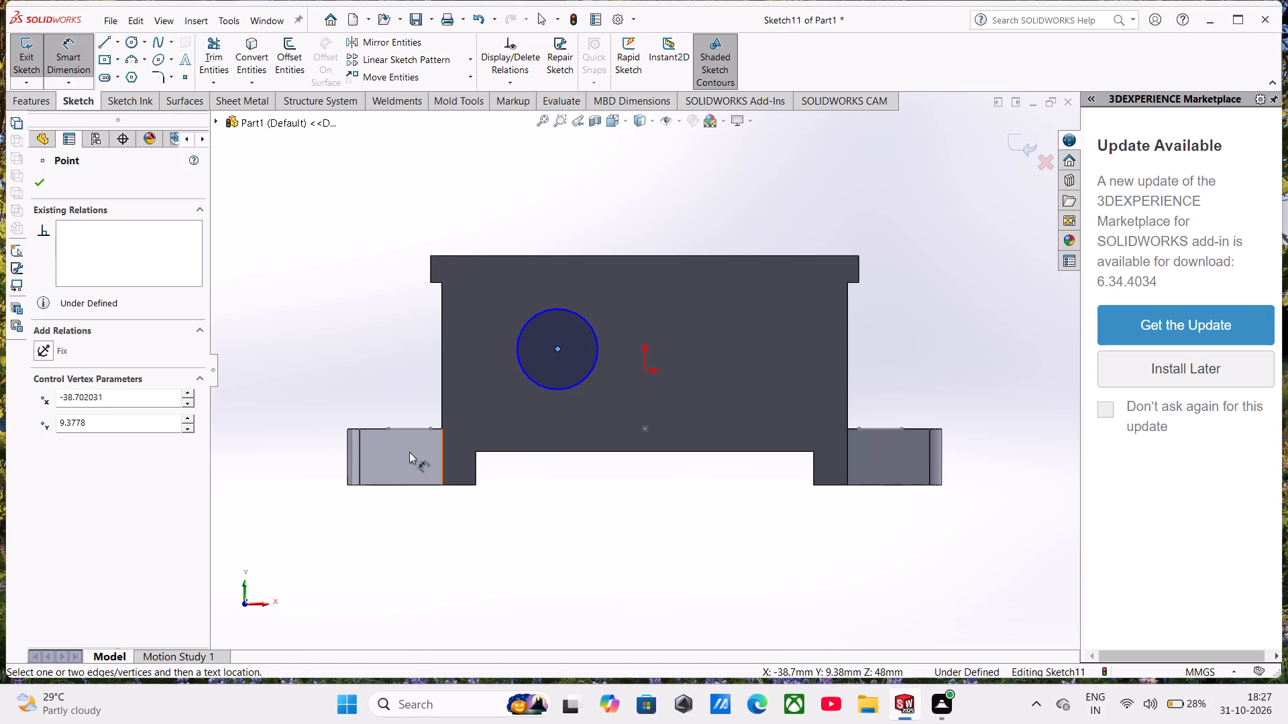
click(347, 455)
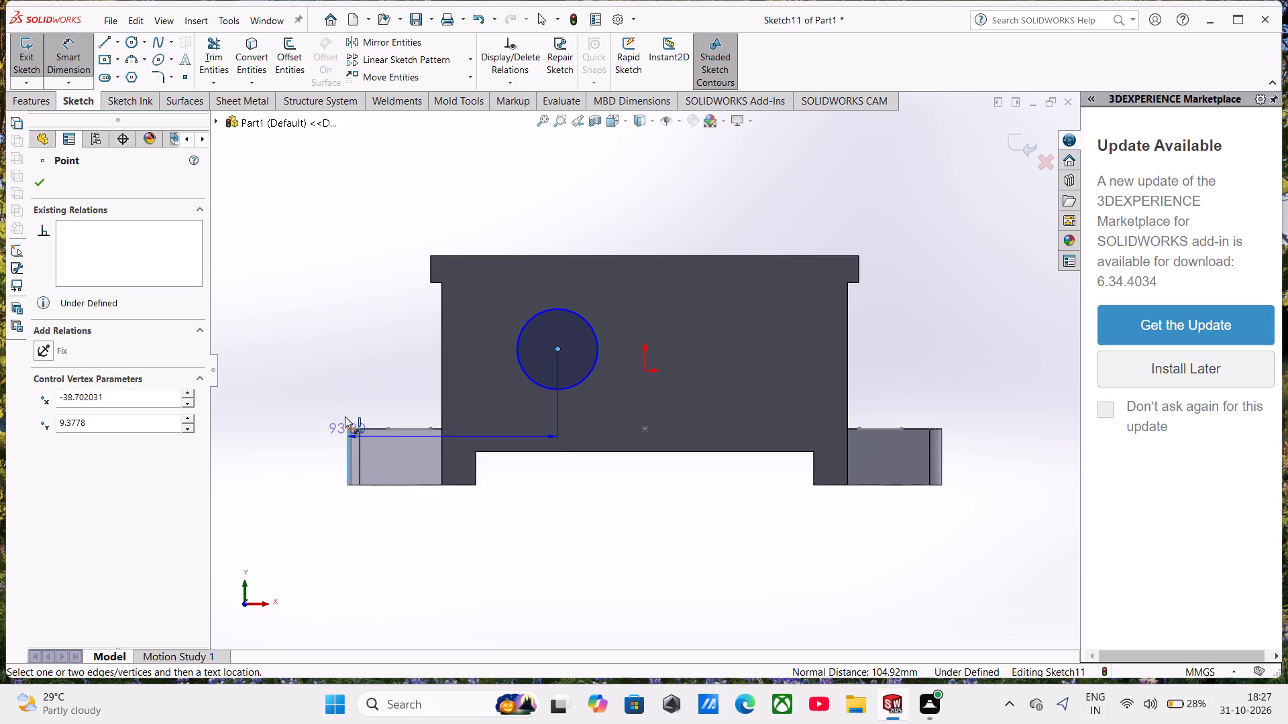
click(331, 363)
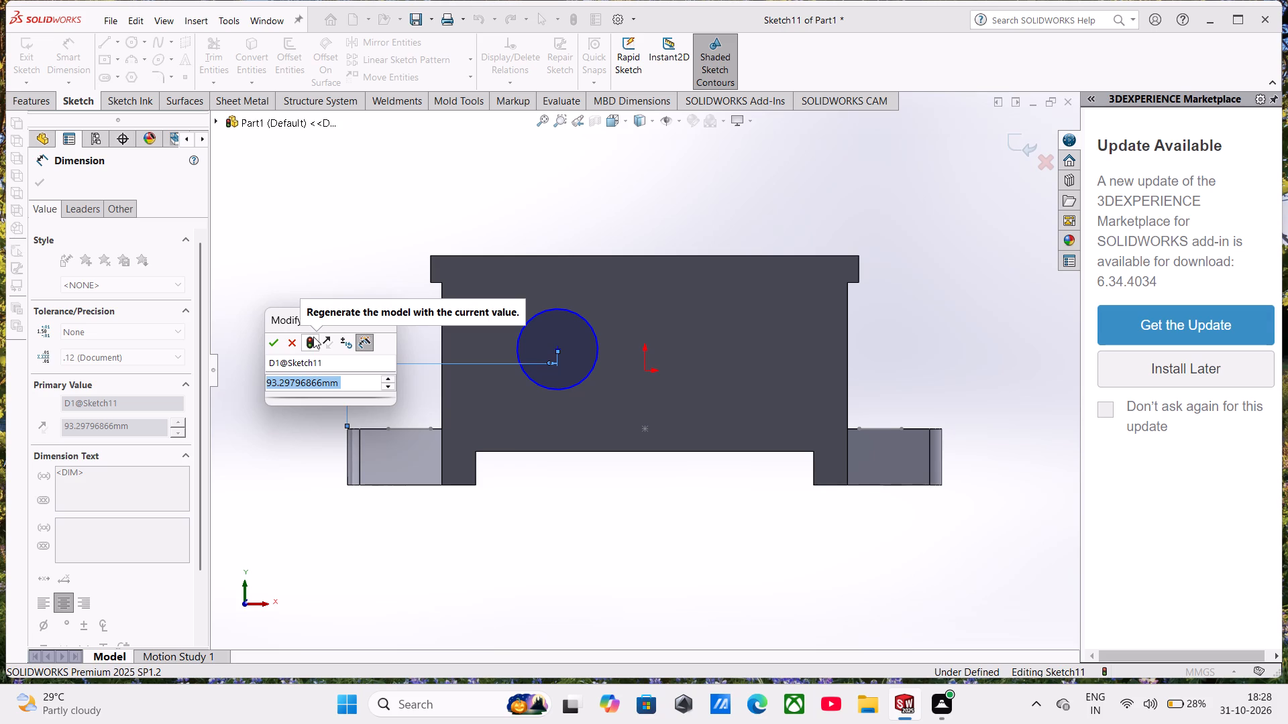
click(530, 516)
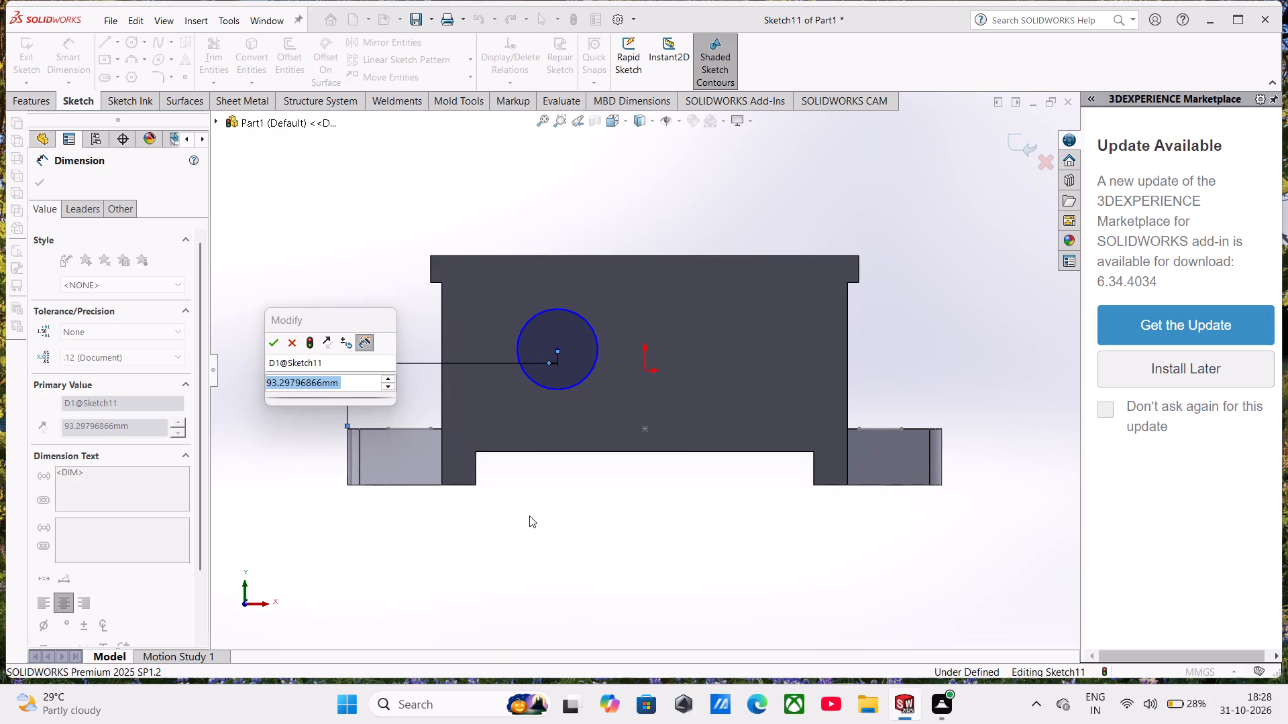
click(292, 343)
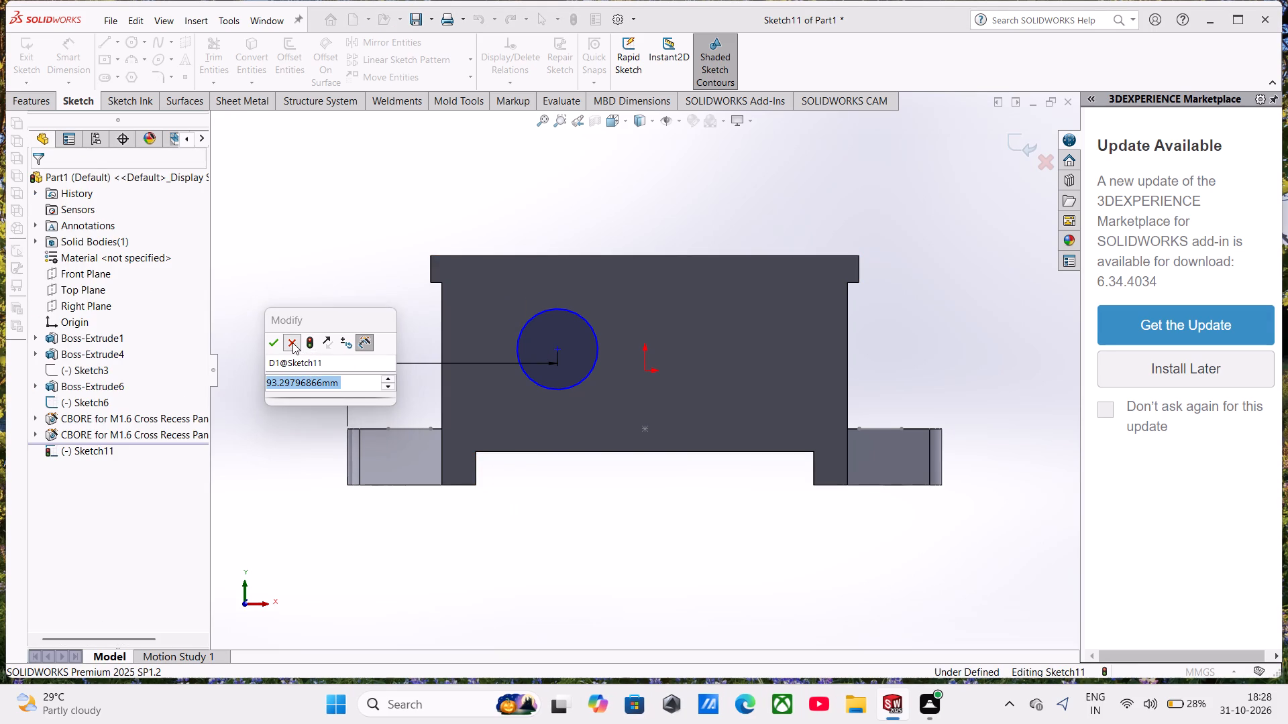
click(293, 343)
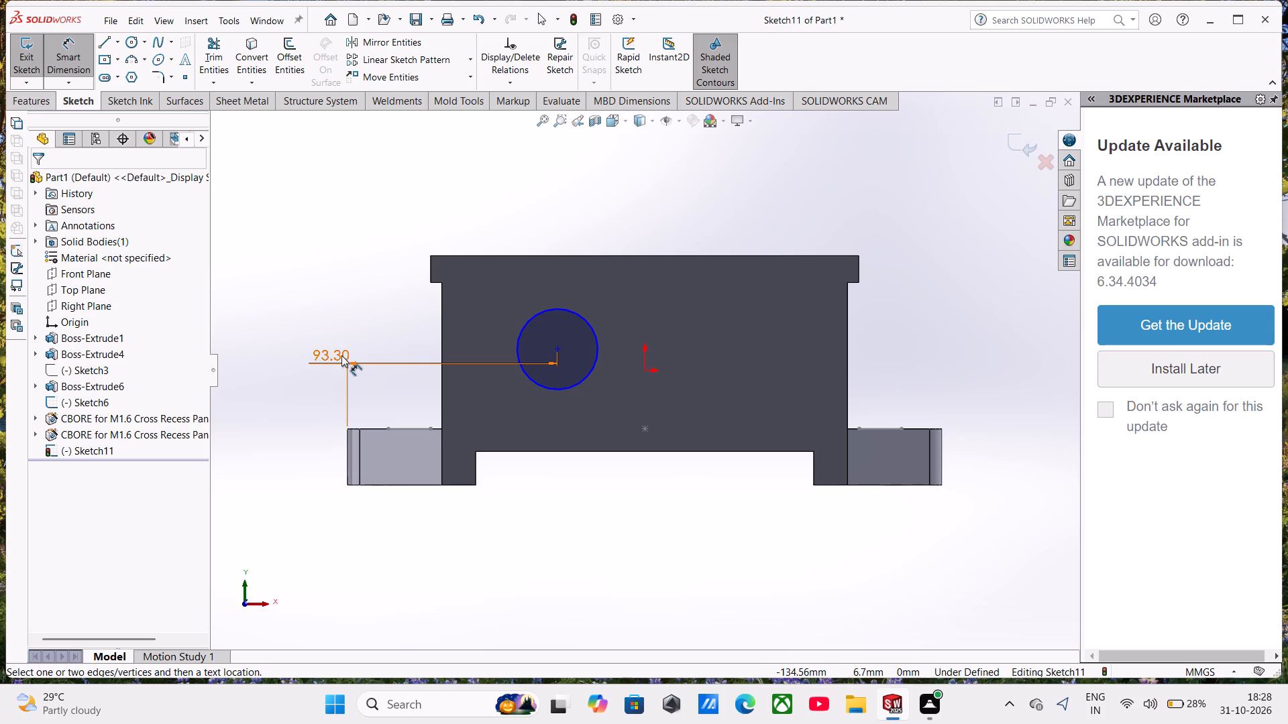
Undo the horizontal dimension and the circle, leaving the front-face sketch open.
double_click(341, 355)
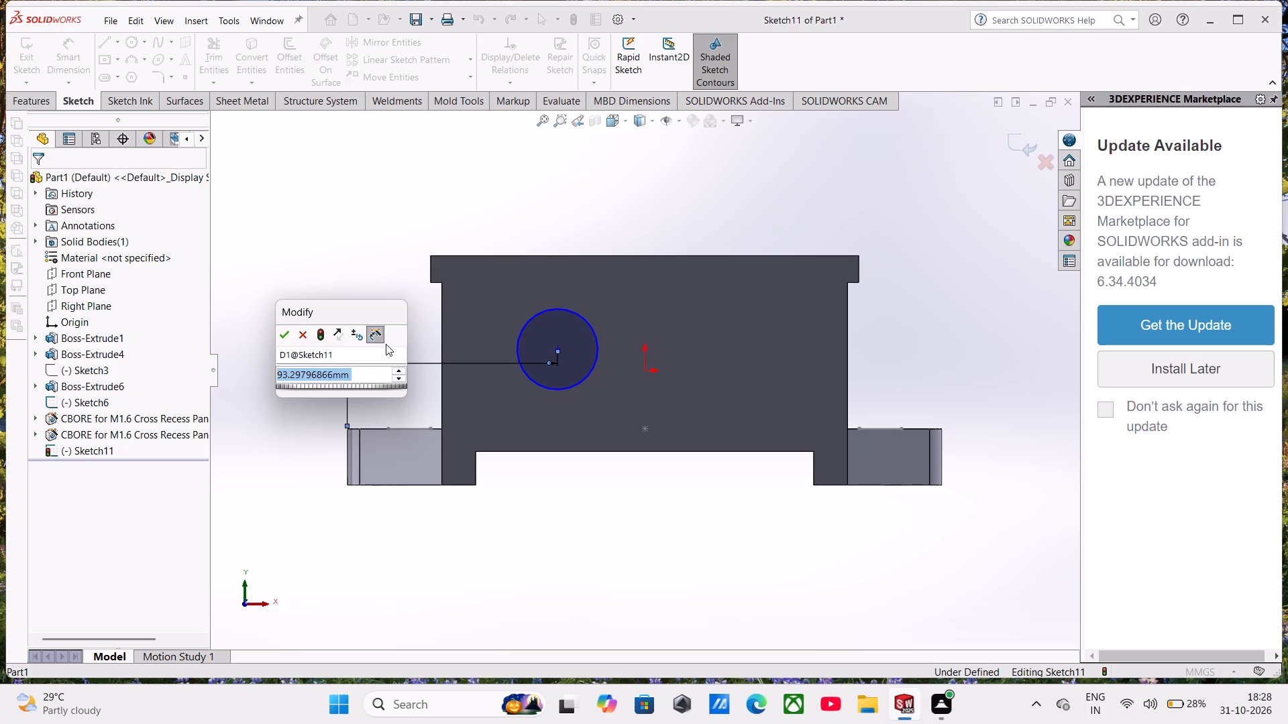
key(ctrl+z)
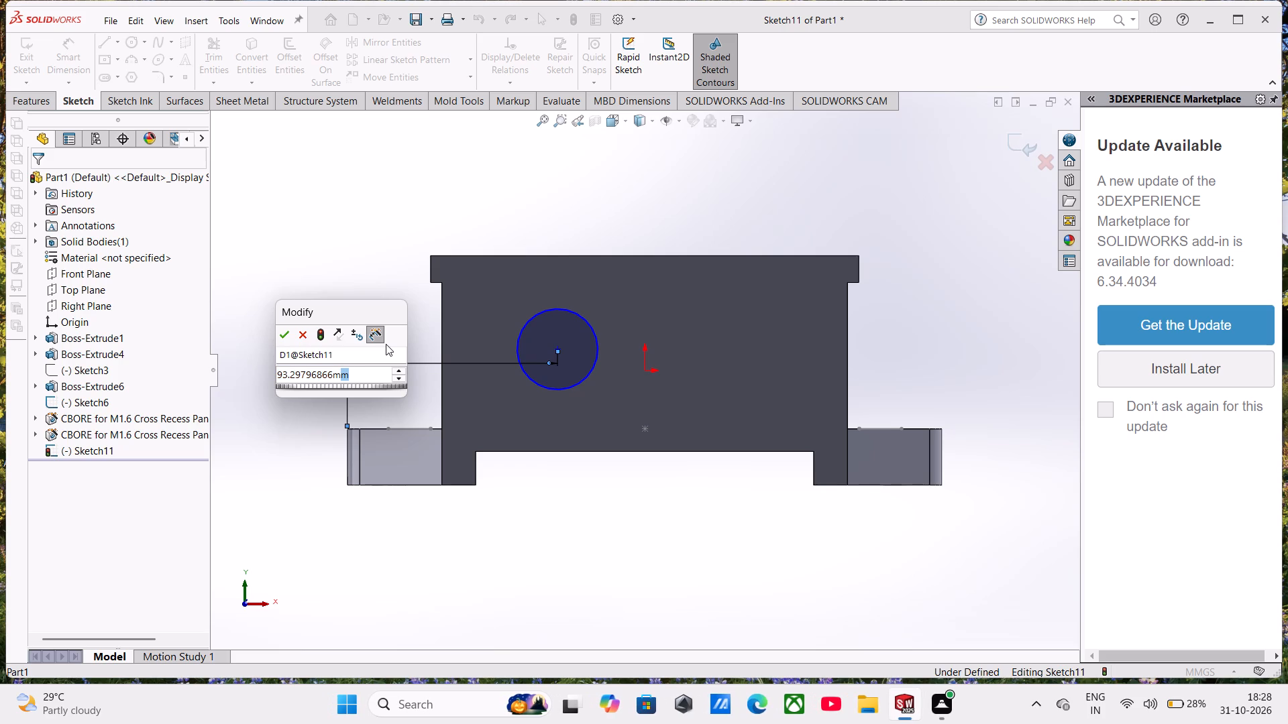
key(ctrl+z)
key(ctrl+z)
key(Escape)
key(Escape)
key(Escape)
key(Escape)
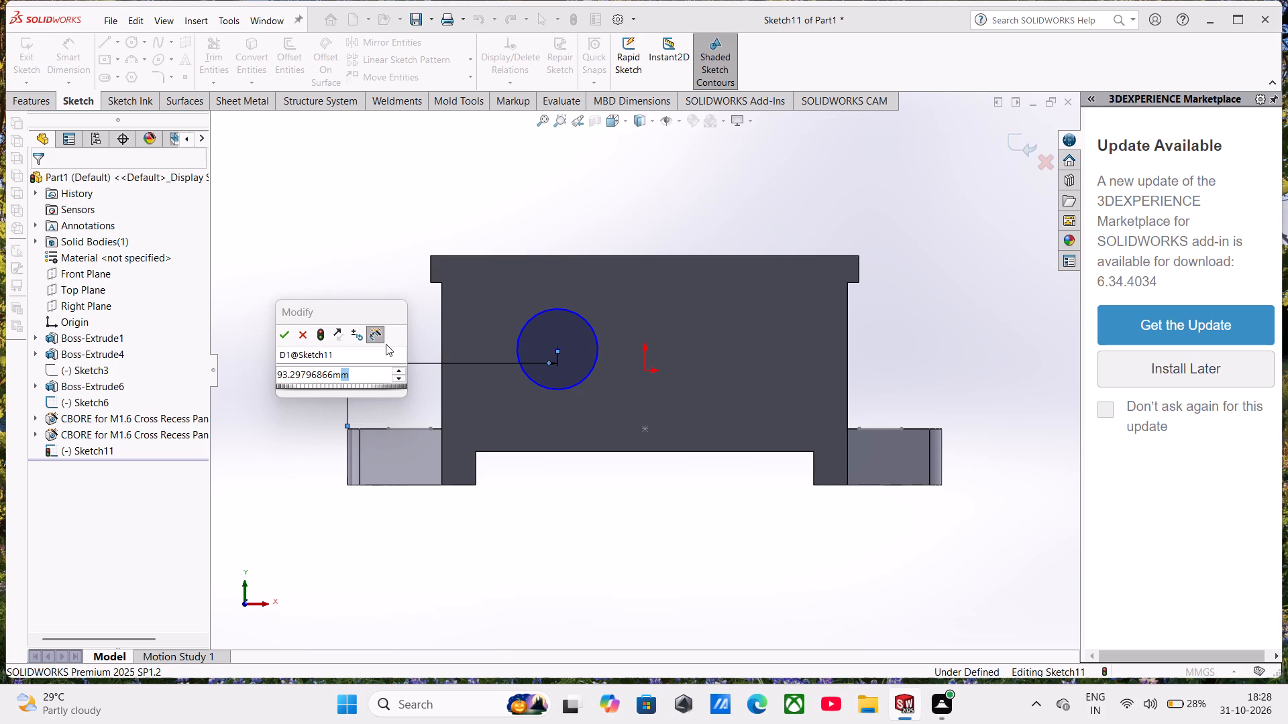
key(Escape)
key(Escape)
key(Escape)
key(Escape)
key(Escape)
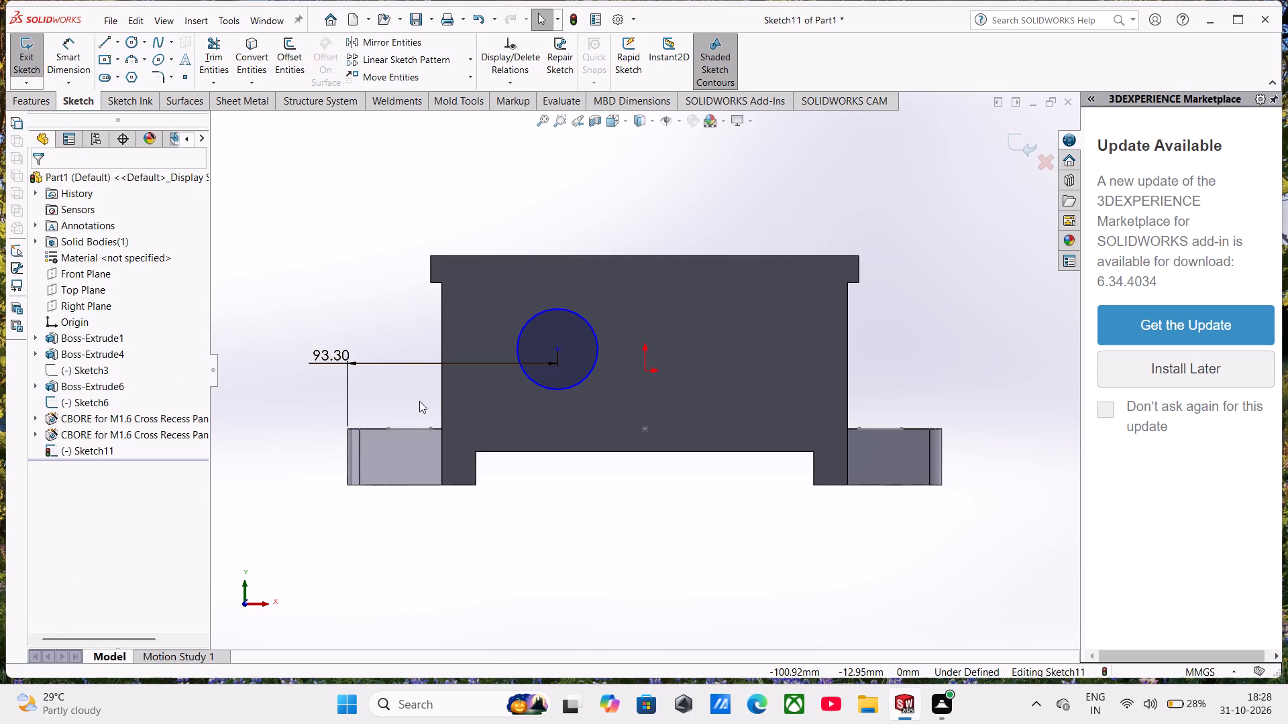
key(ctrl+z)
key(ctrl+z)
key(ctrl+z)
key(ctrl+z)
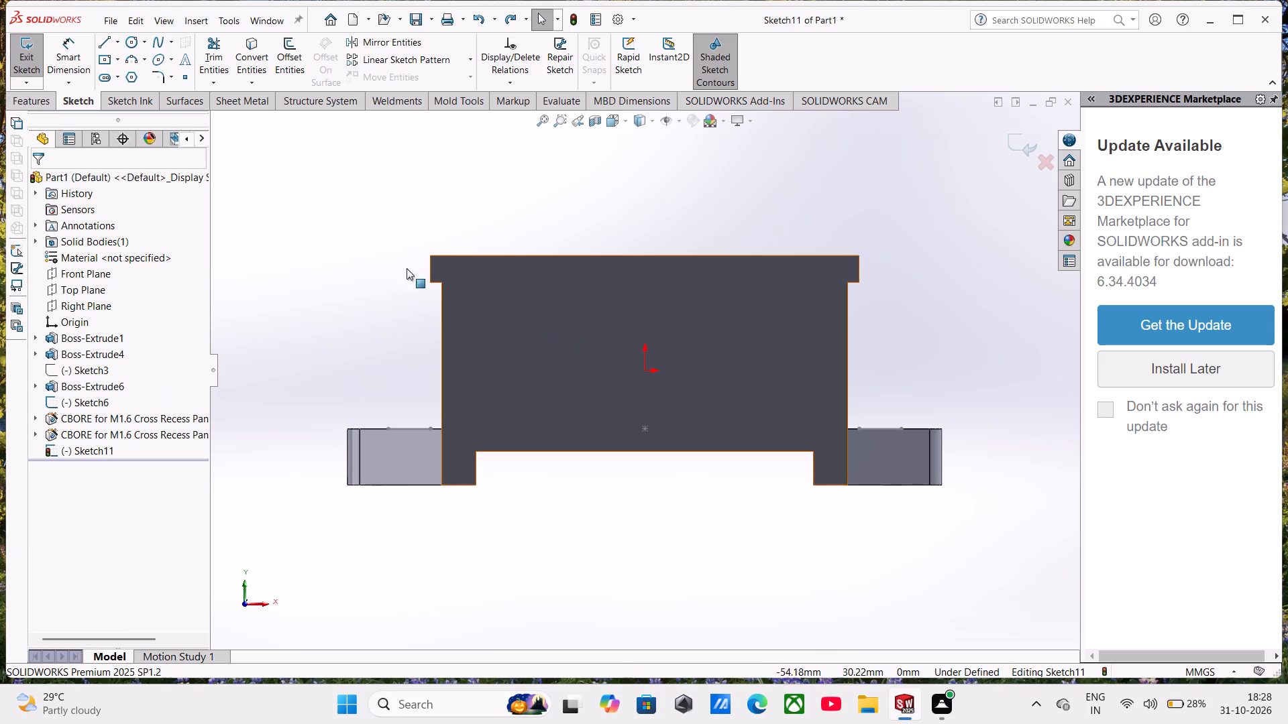
Sketch a horizontal construction midpoint line about 90 mm long, centred on the origin.
click(127, 42)
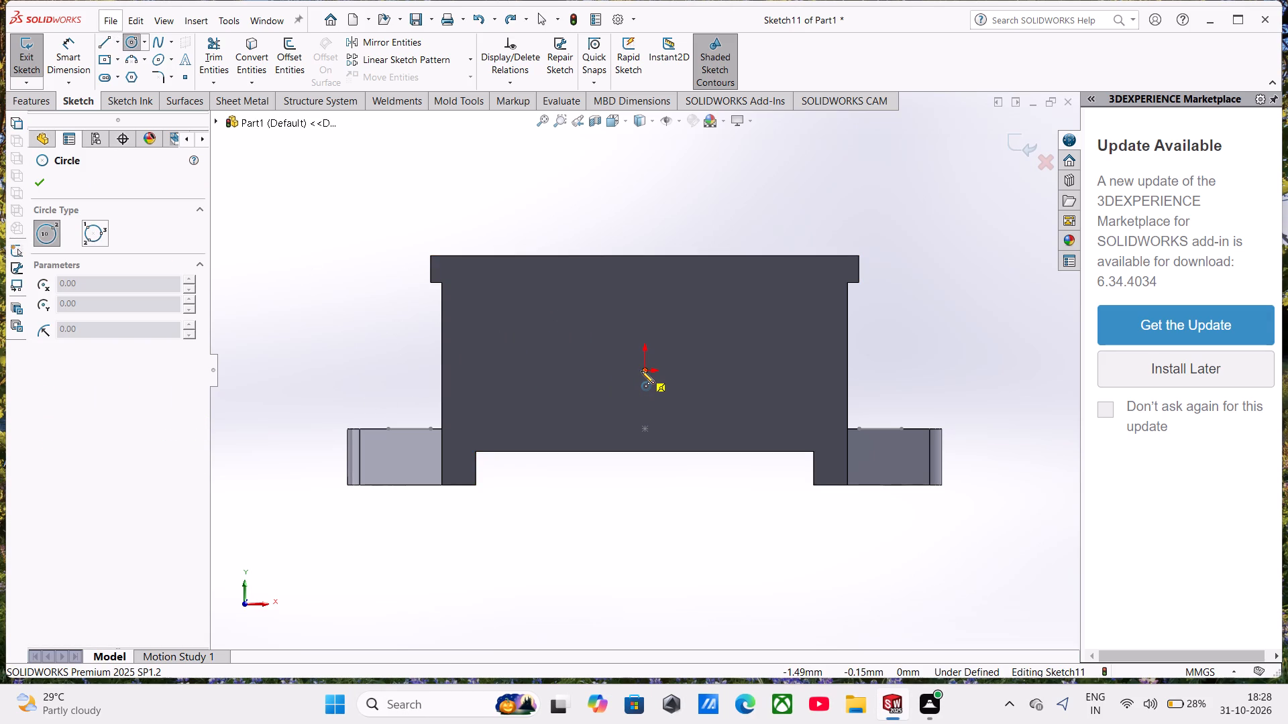
click(117, 48)
click(133, 91)
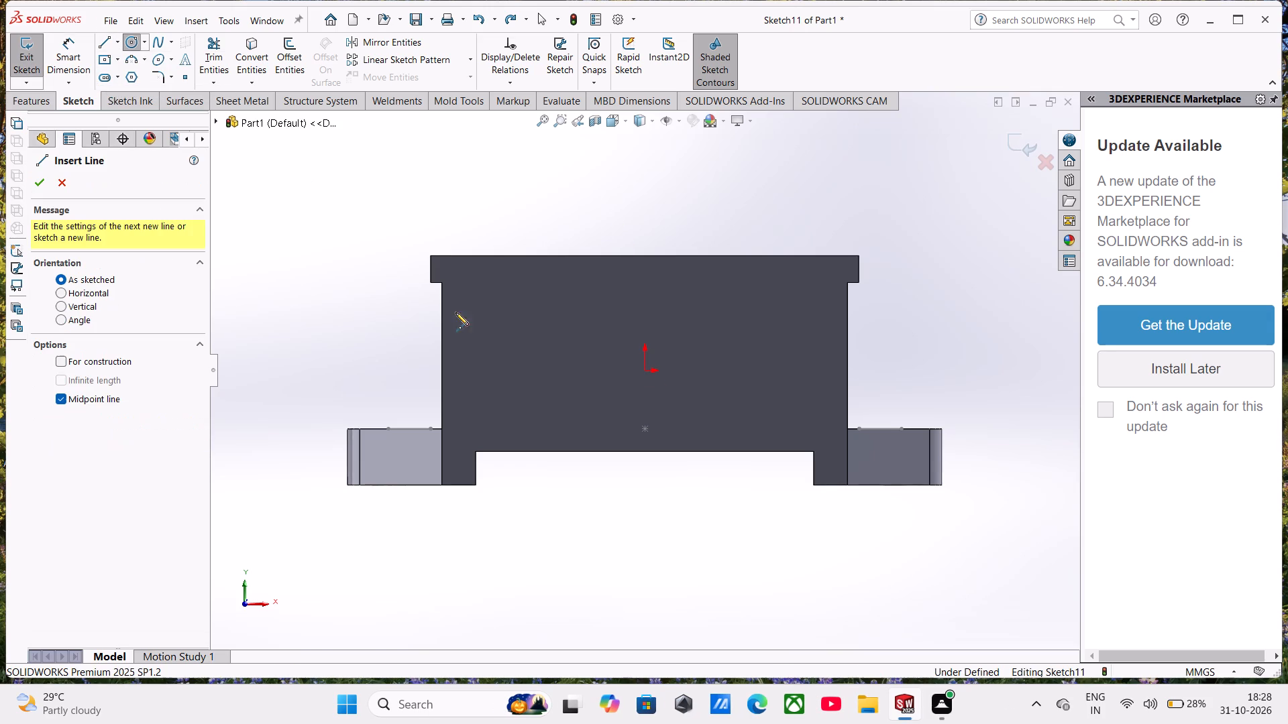
click(80, 359)
click(646, 369)
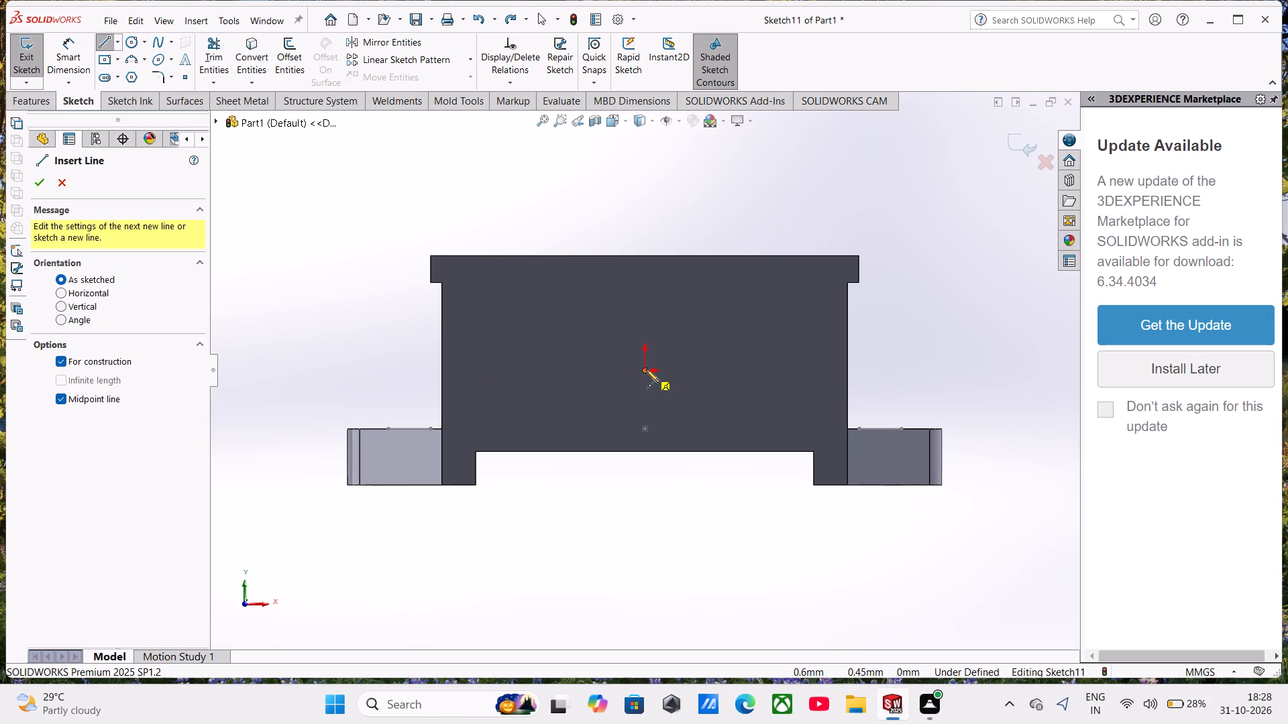
click(746, 371)
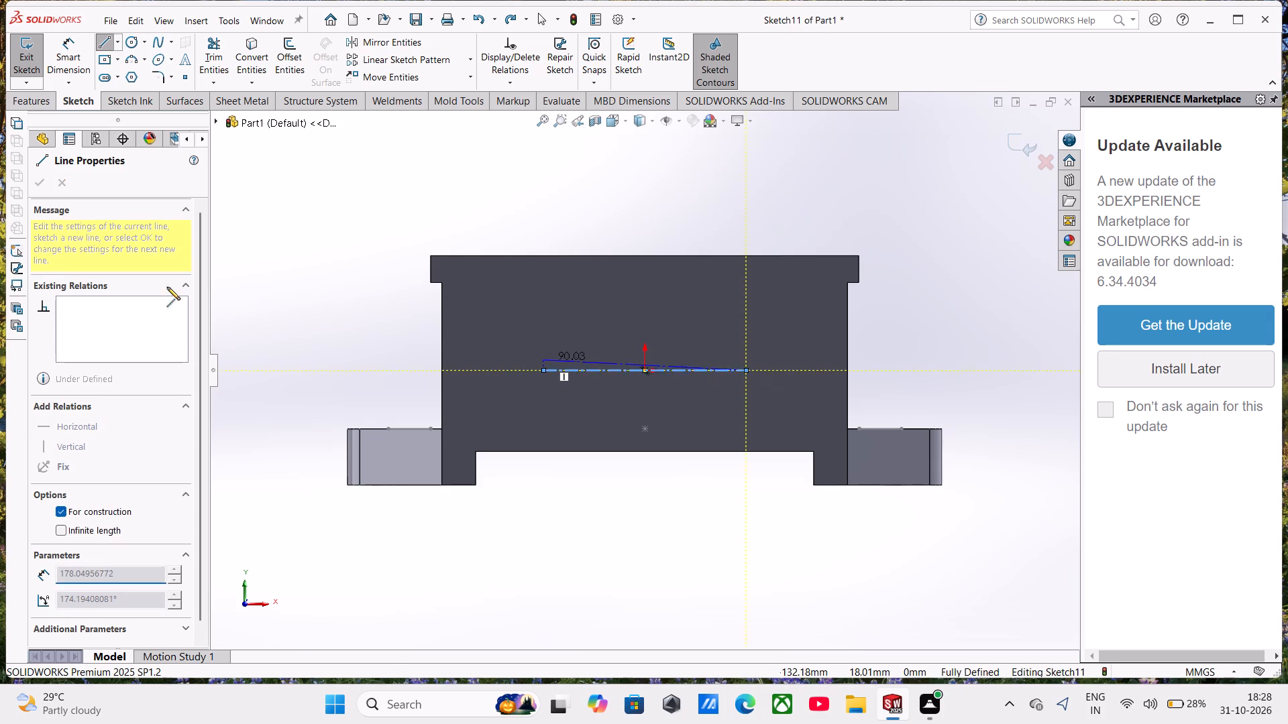
Dimension the horizontal construction line's length between its endpoints as 64 mm.
click(51, 64)
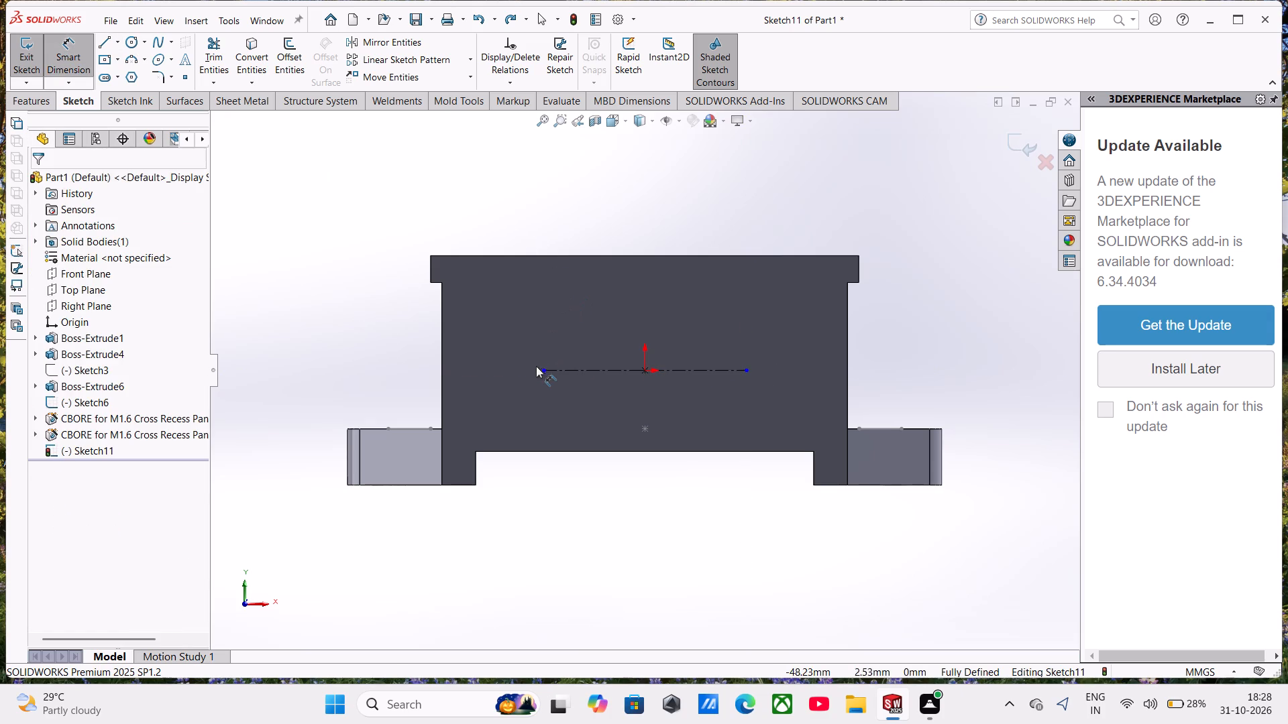
click(542, 371)
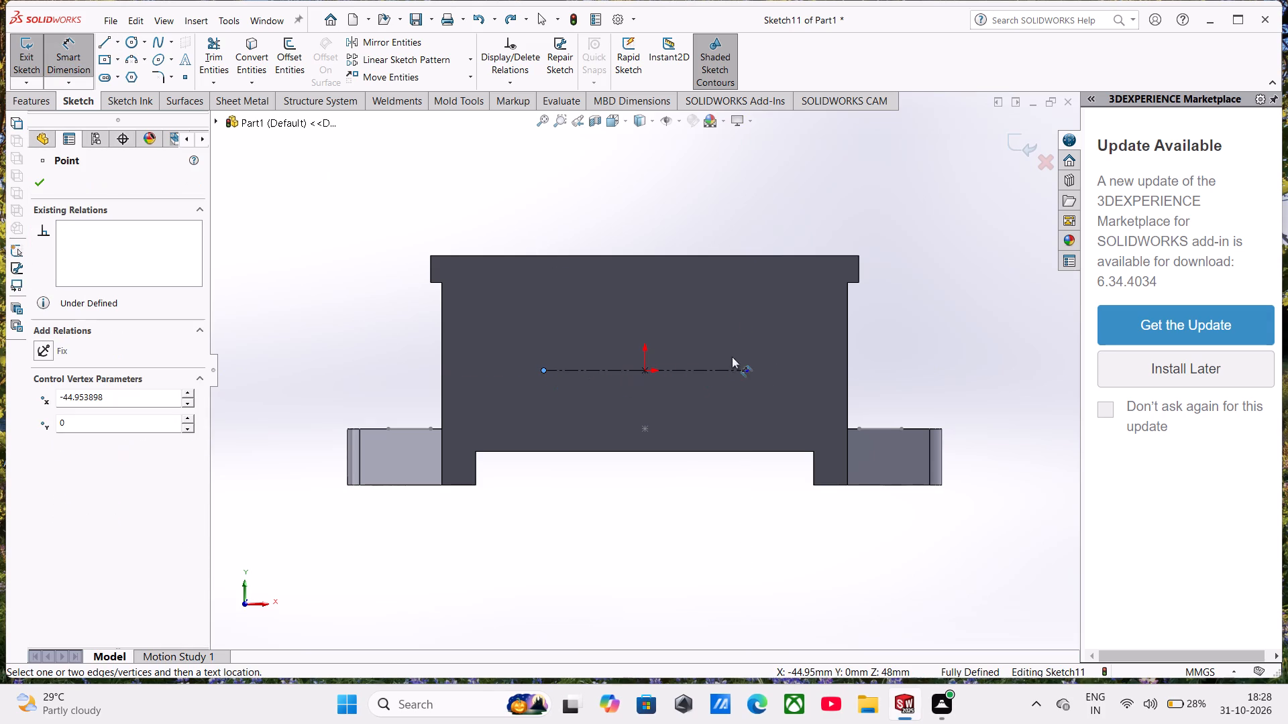
click(748, 373)
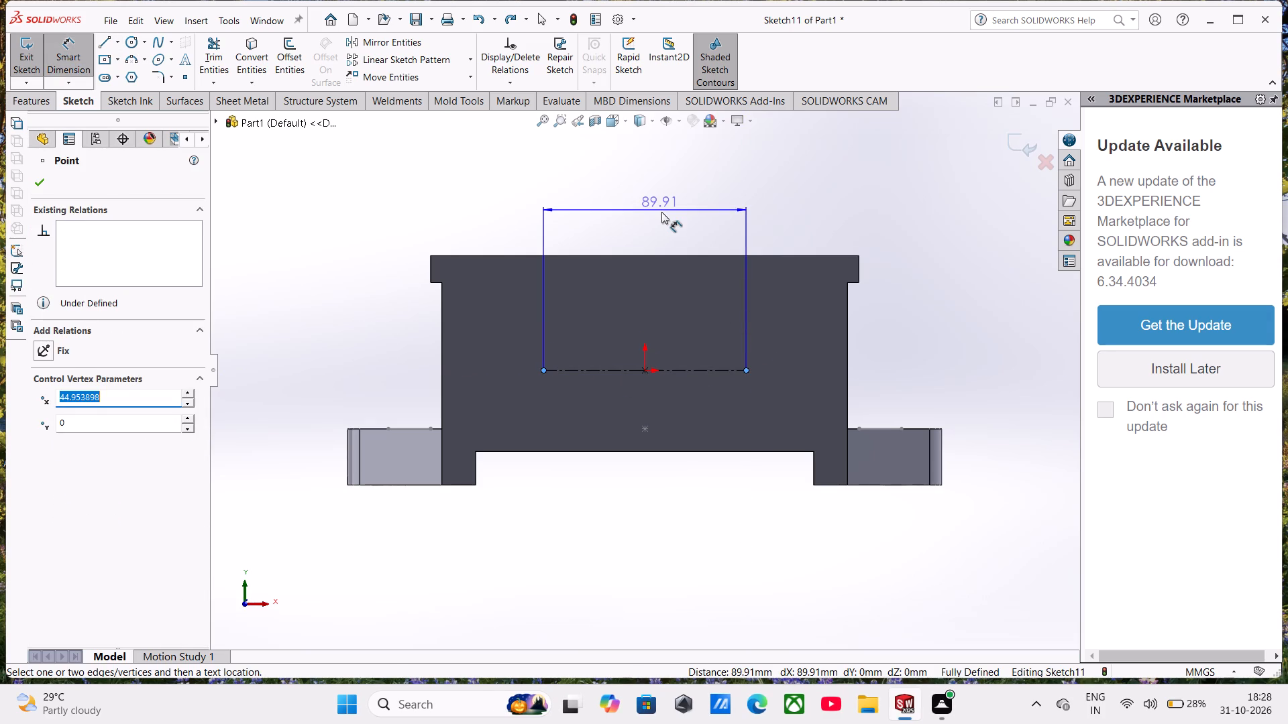
click(664, 213)
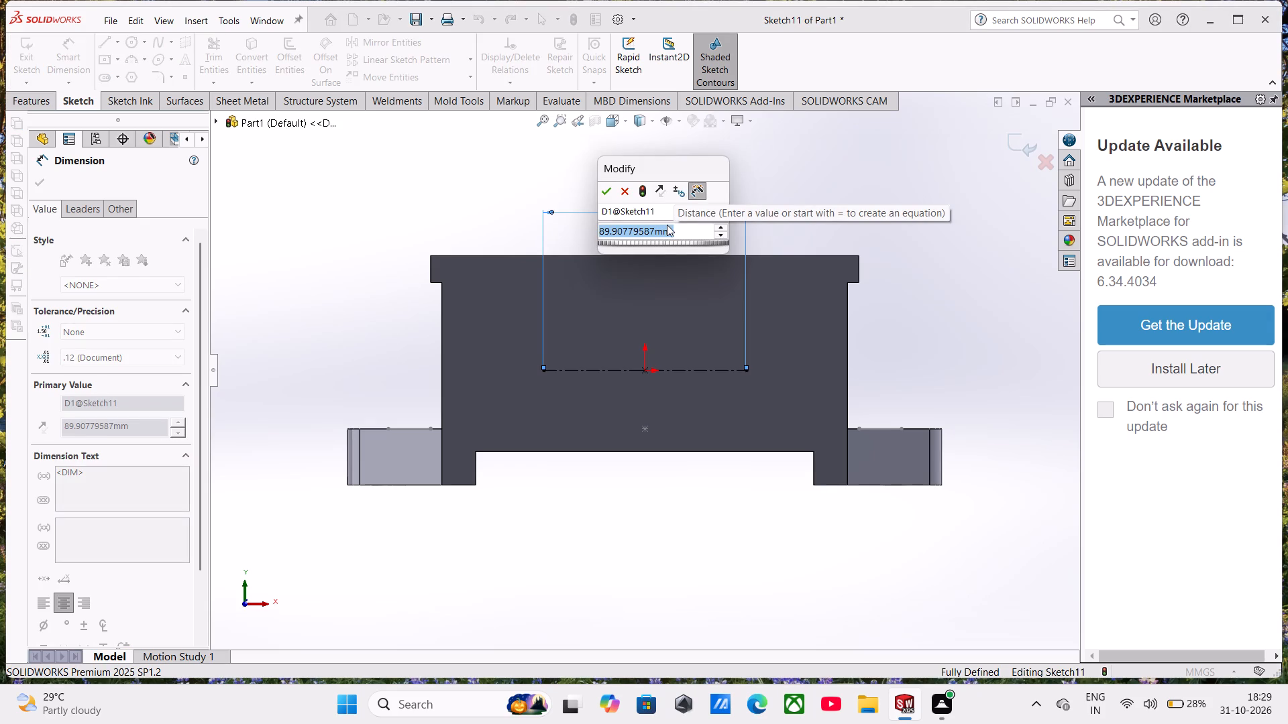
text(64)
key(Return)
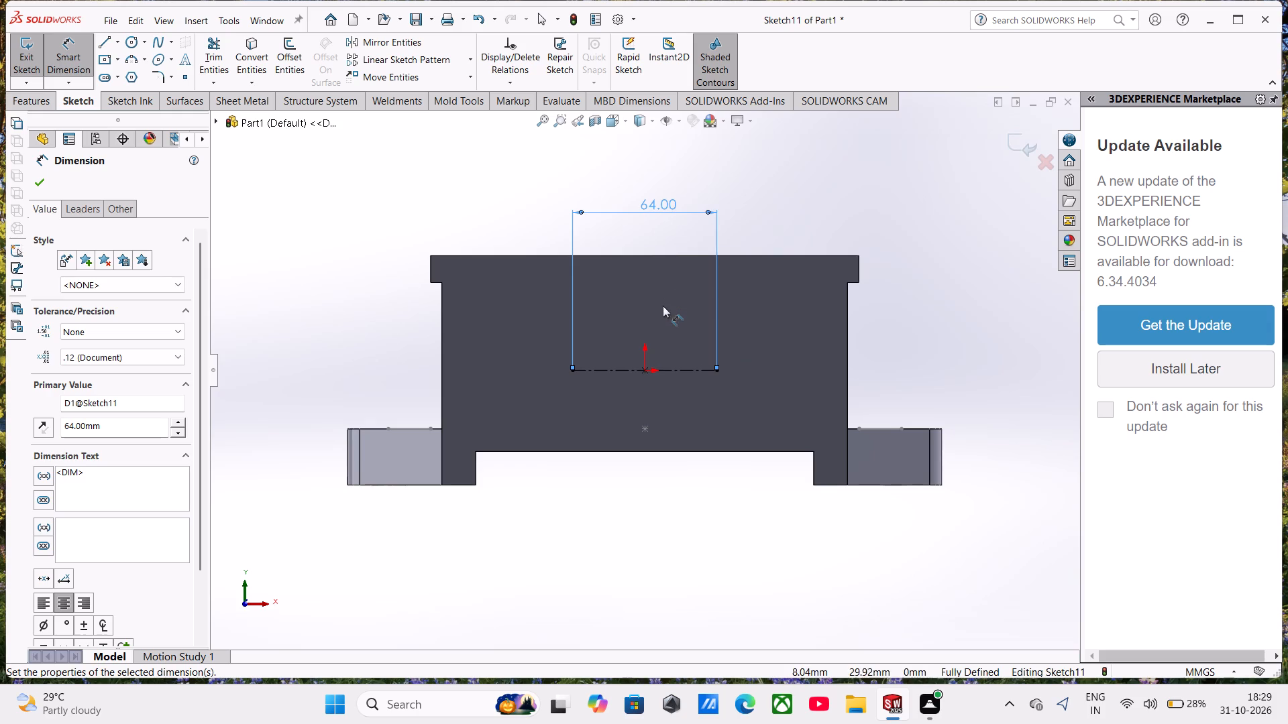
Sketch two concentric circles of about 13.6 mm and 5.4 mm radius centred on the construction line's left endpoint.
scroll(663, 308, down, 3)
click(125, 46)
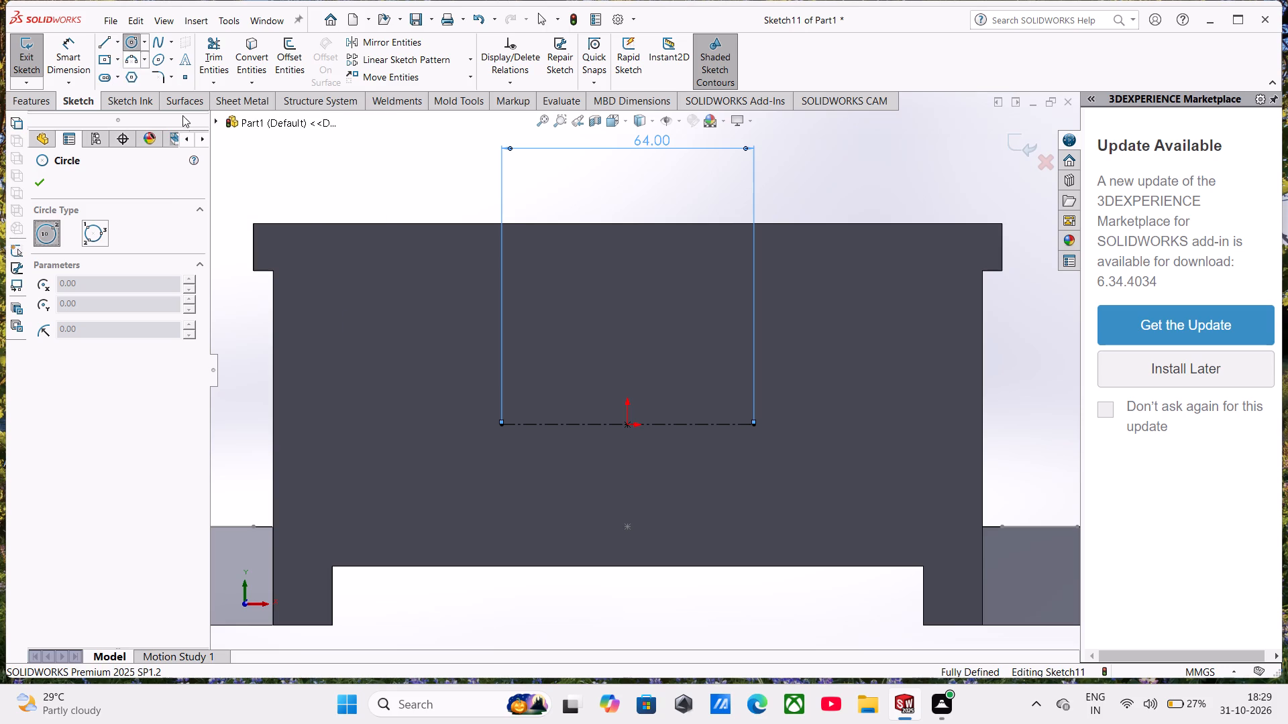
click(502, 426)
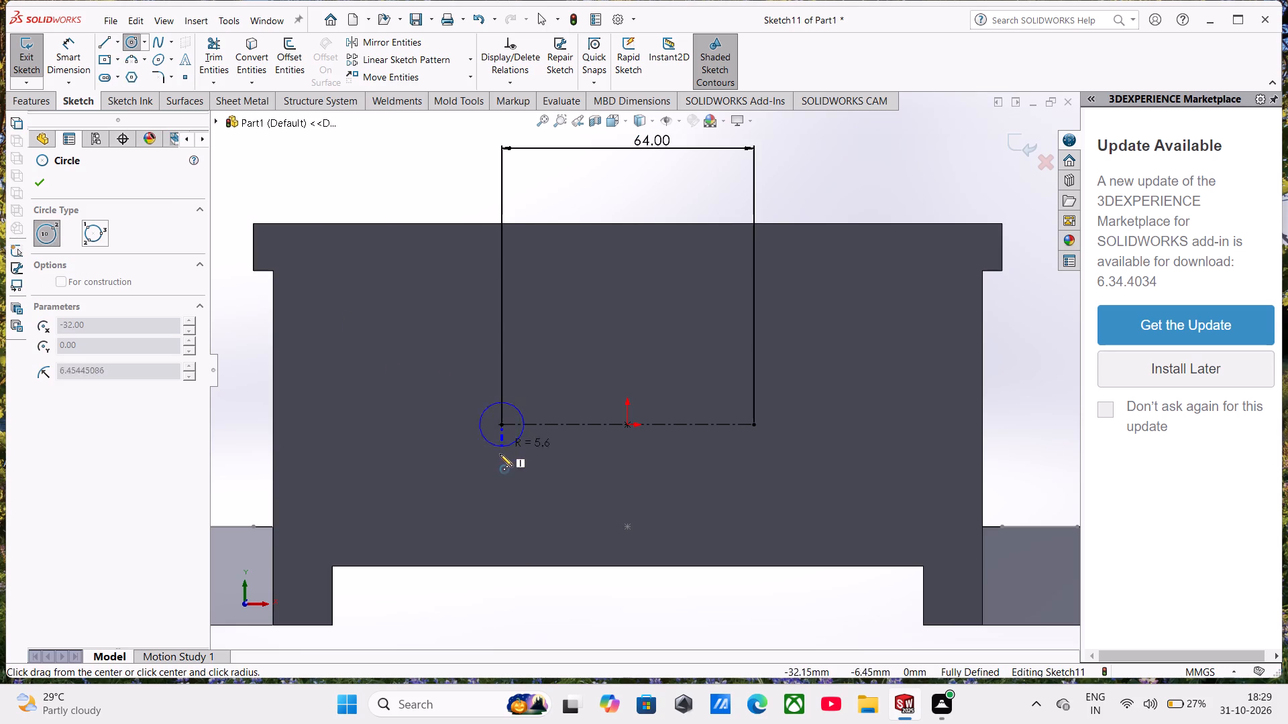
click(502, 478)
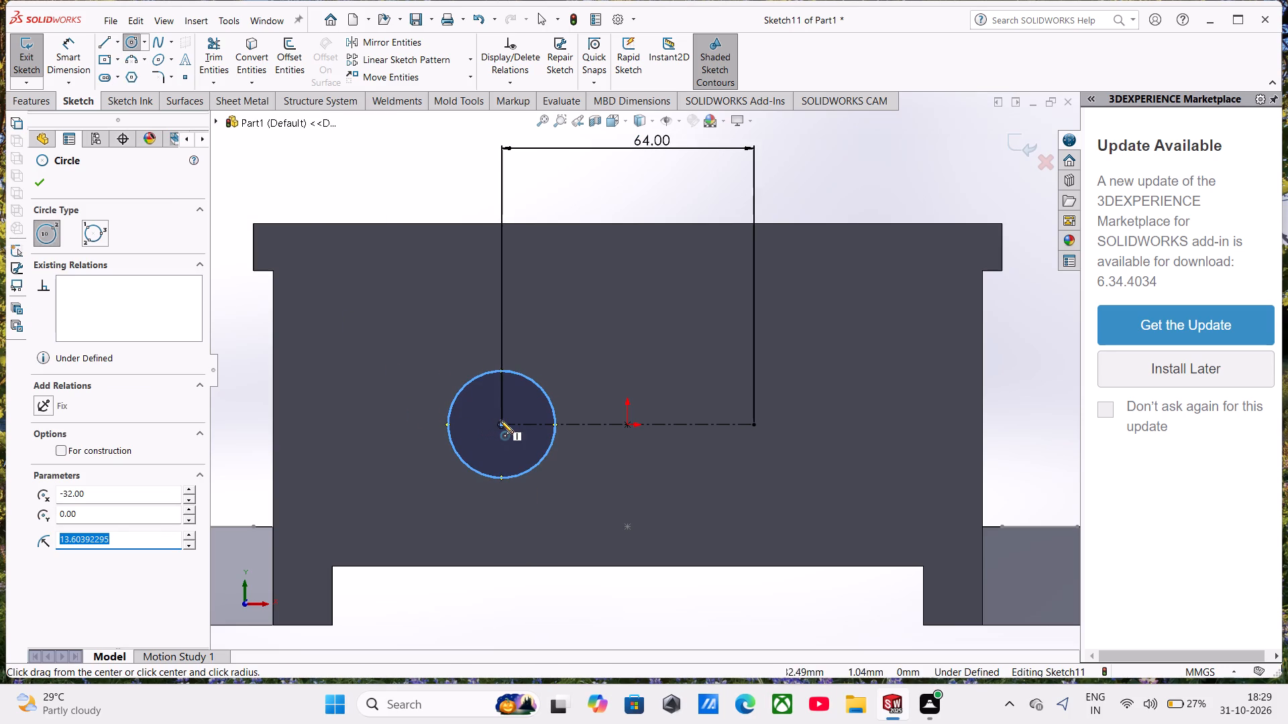
click(500, 424)
click(504, 446)
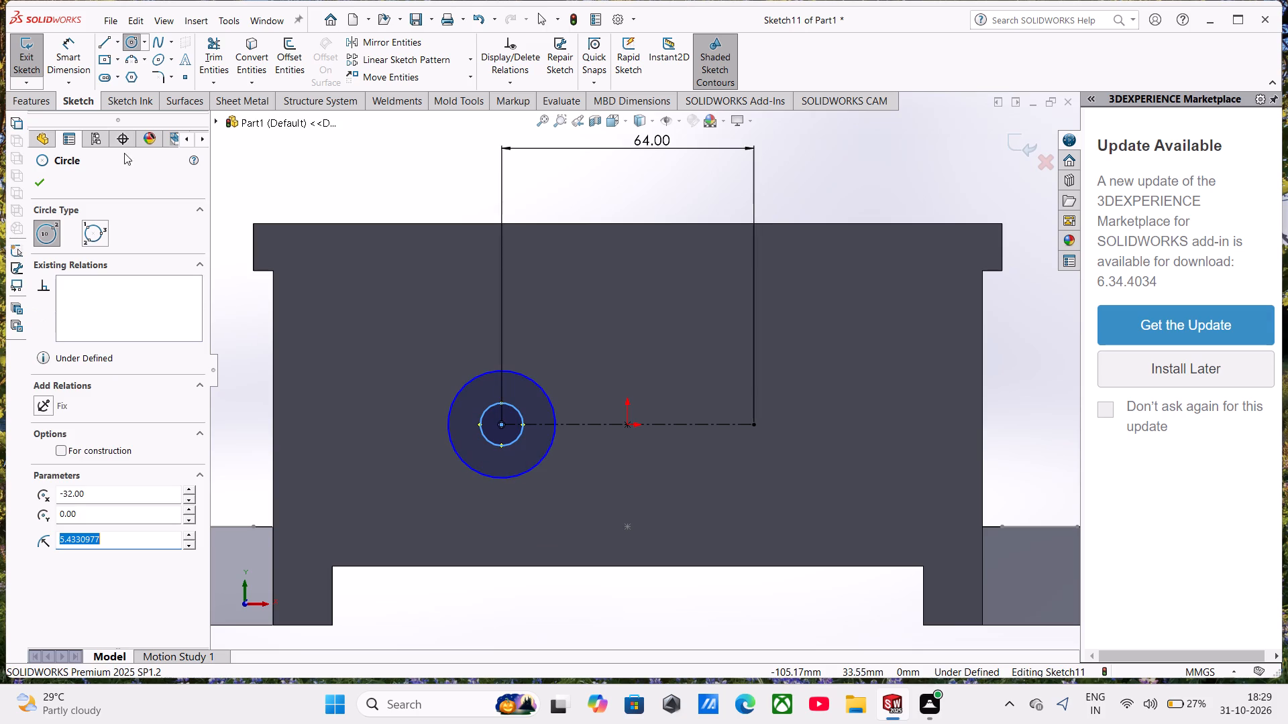
Dimension the larger concentric circle's diameter as 18 mm and correct it to 28 mm.
drag(55, 52, 62, 58)
click(456, 398)
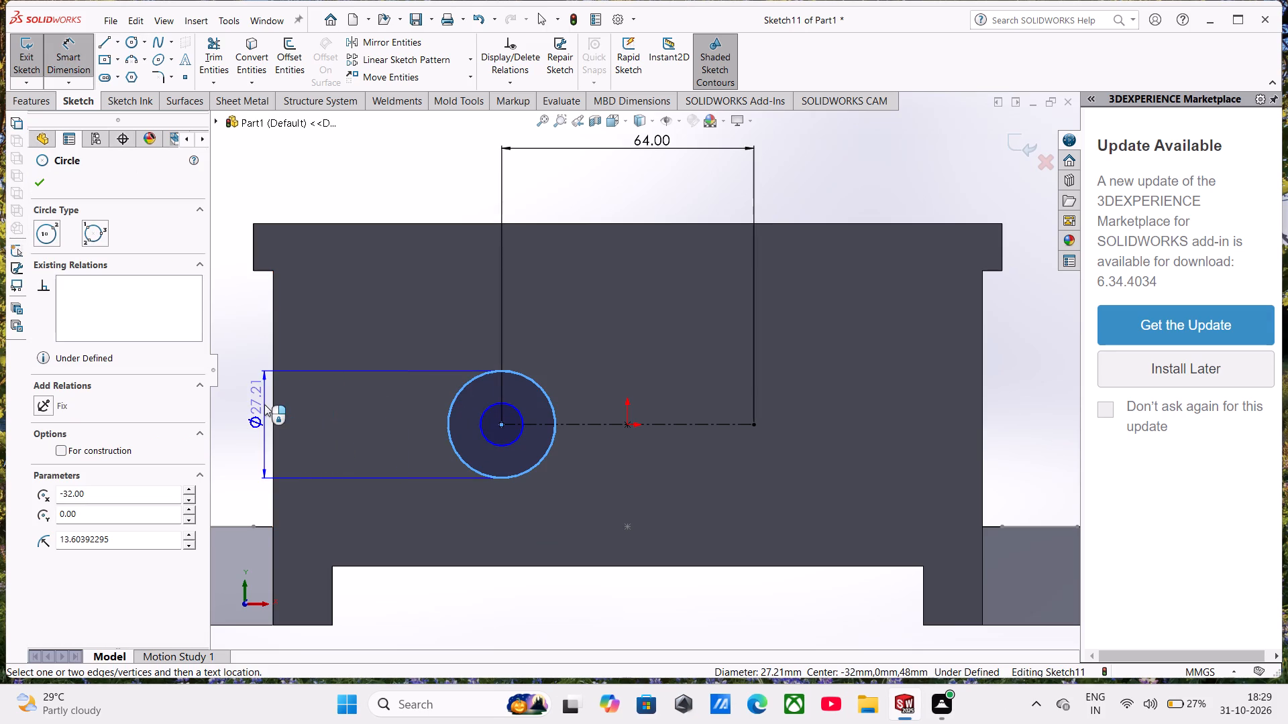
click(260, 405)
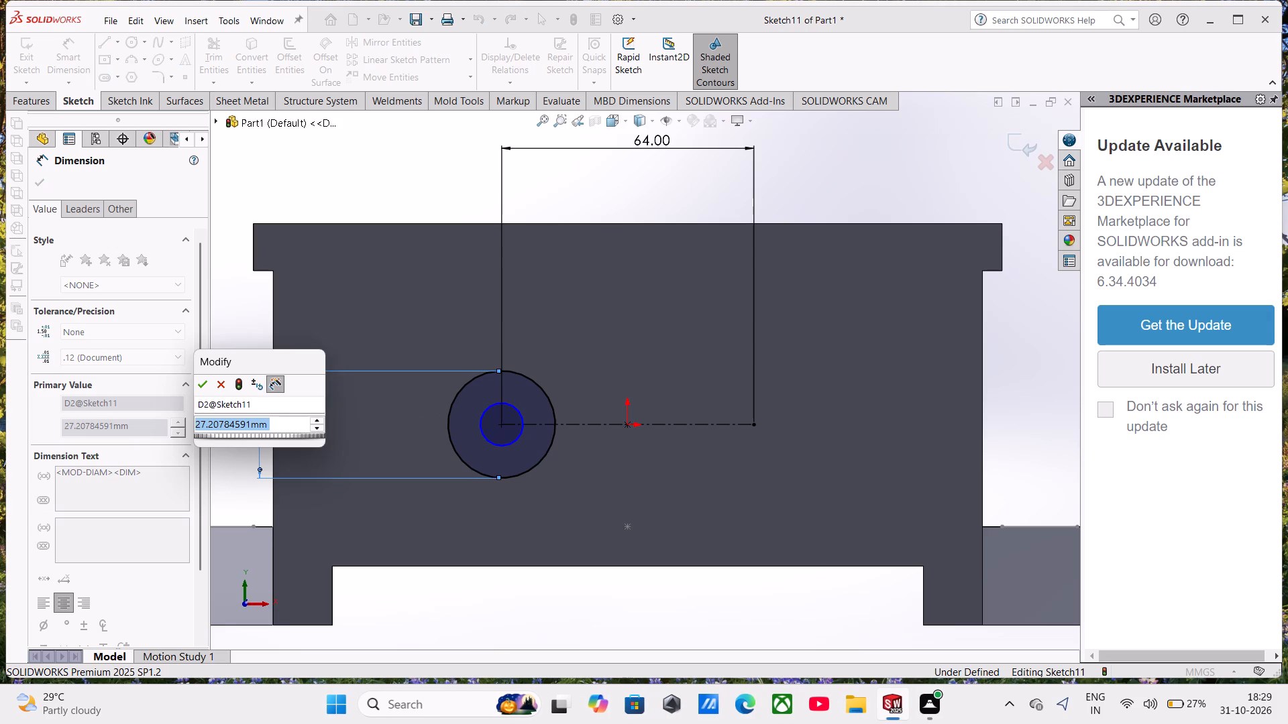
text(18)
key(Return)
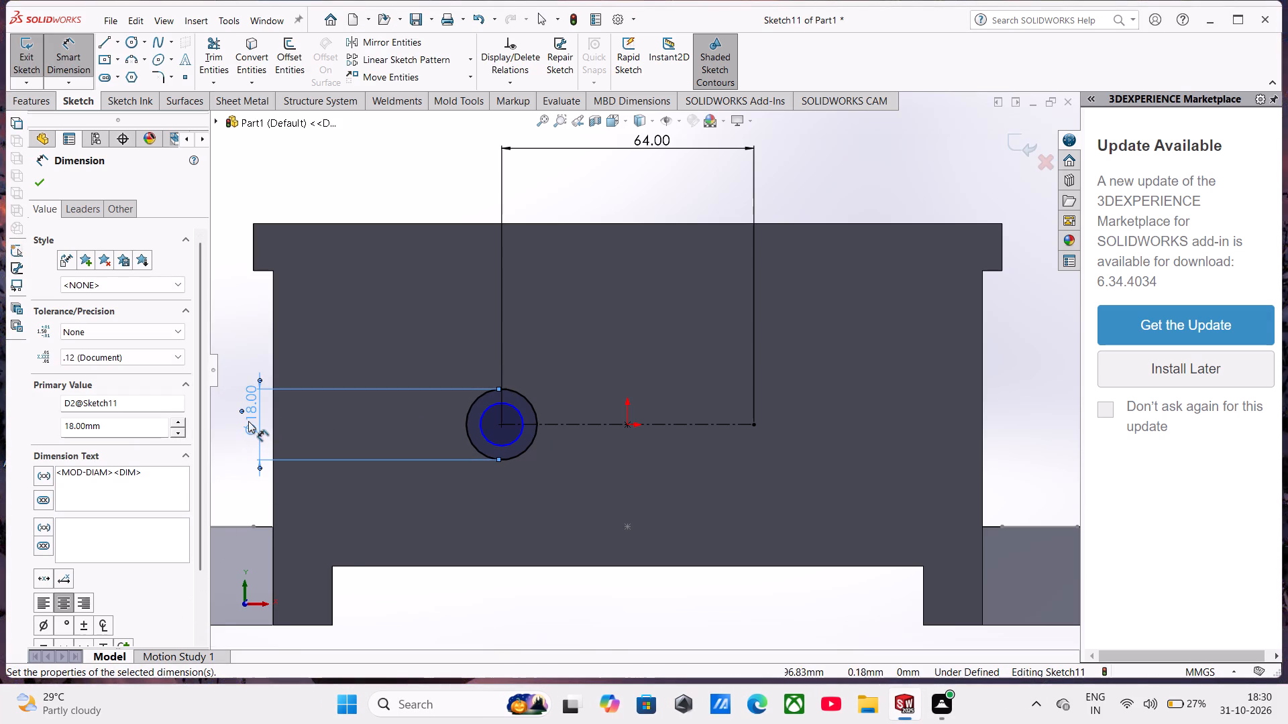
double_click(248, 421)
text(28)
key(Return)
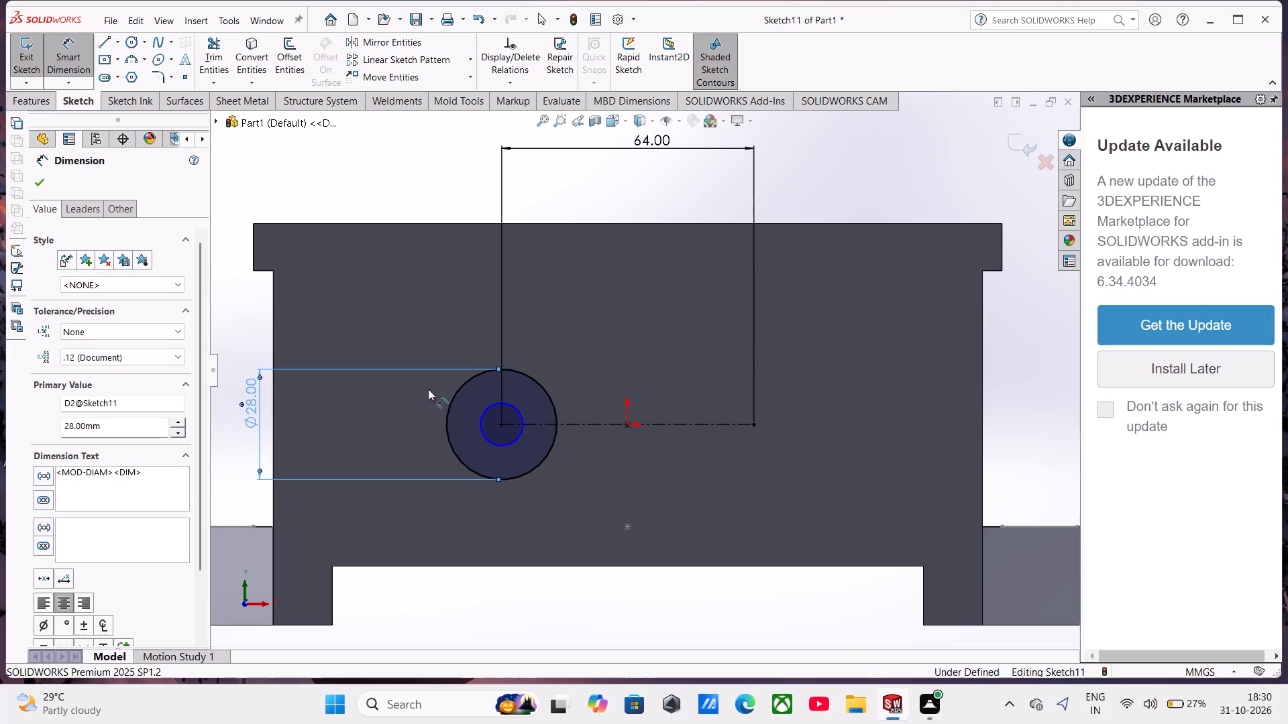
Dimension the smaller concentric circle's diameter as 44 mm and finish dimensioning.
click(520, 411)
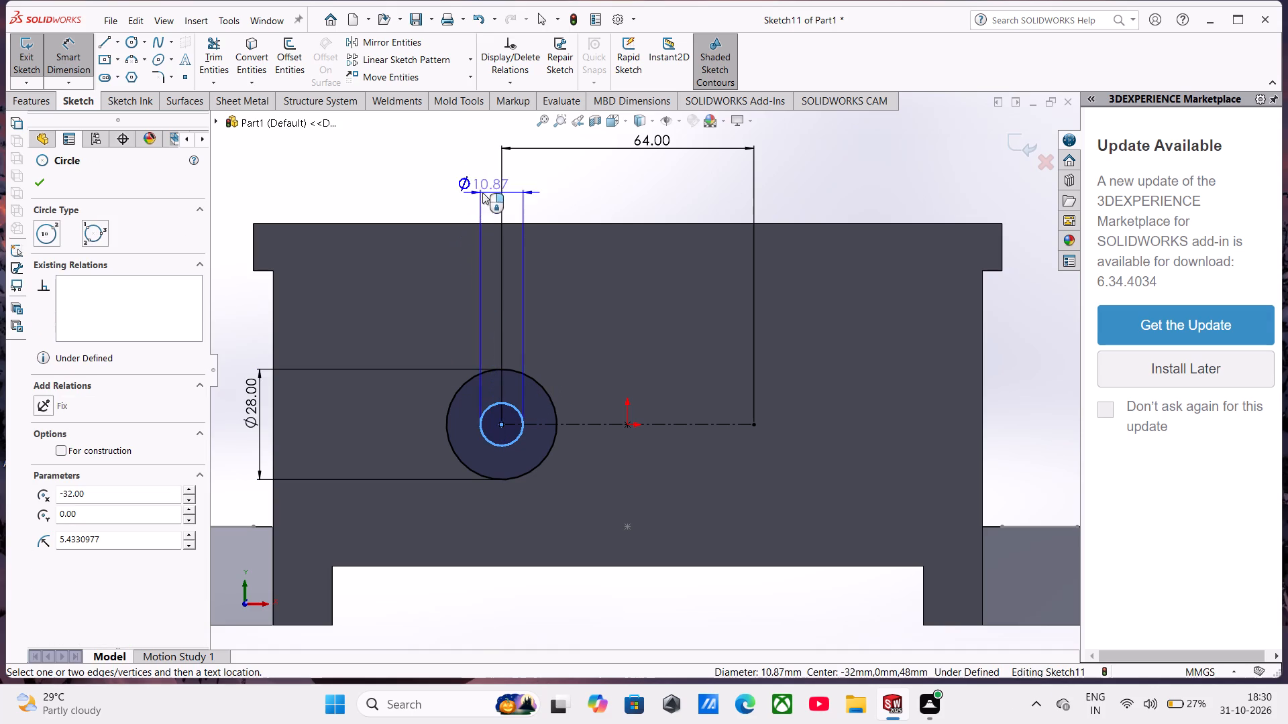
click(494, 197)
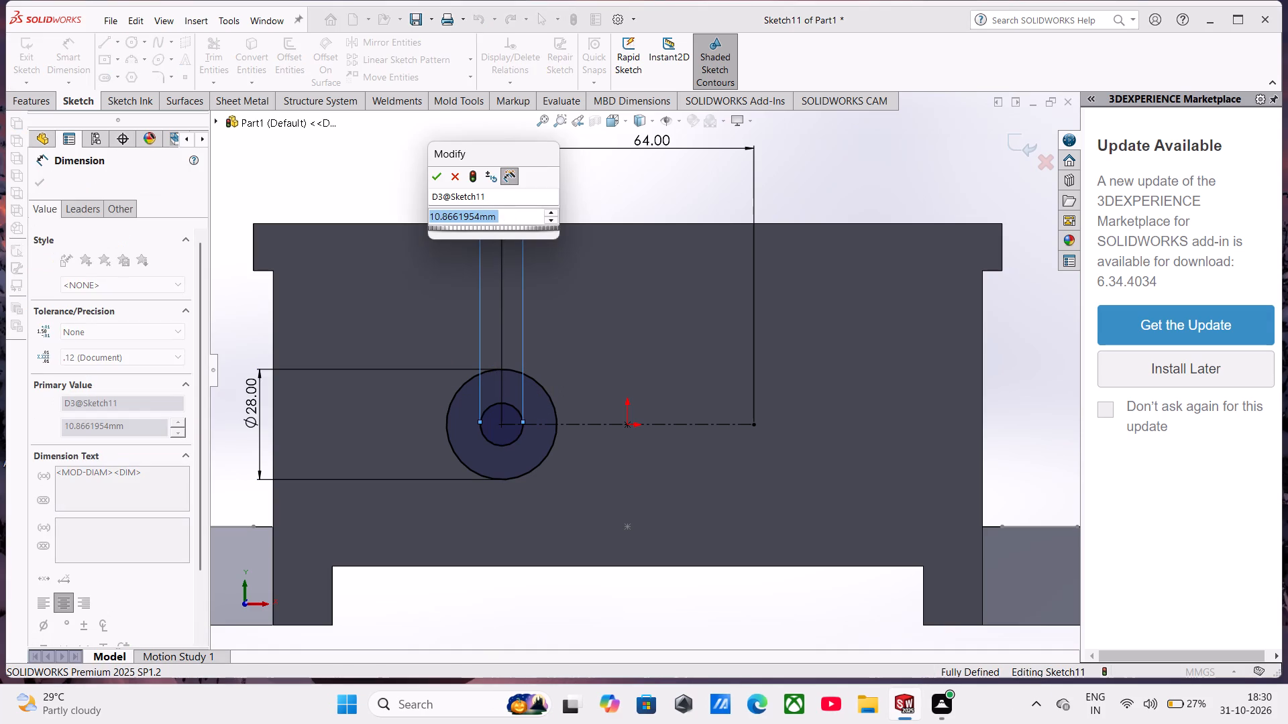
text(44)
key(Return)
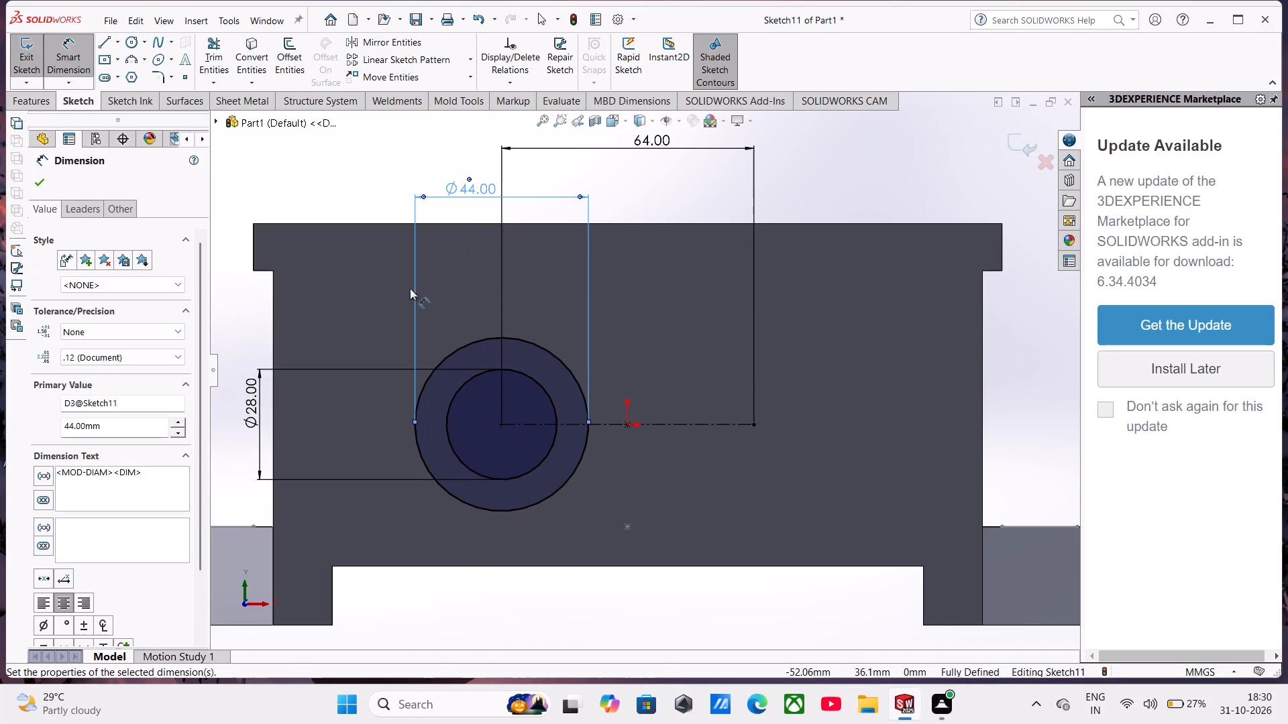
click(45, 180)
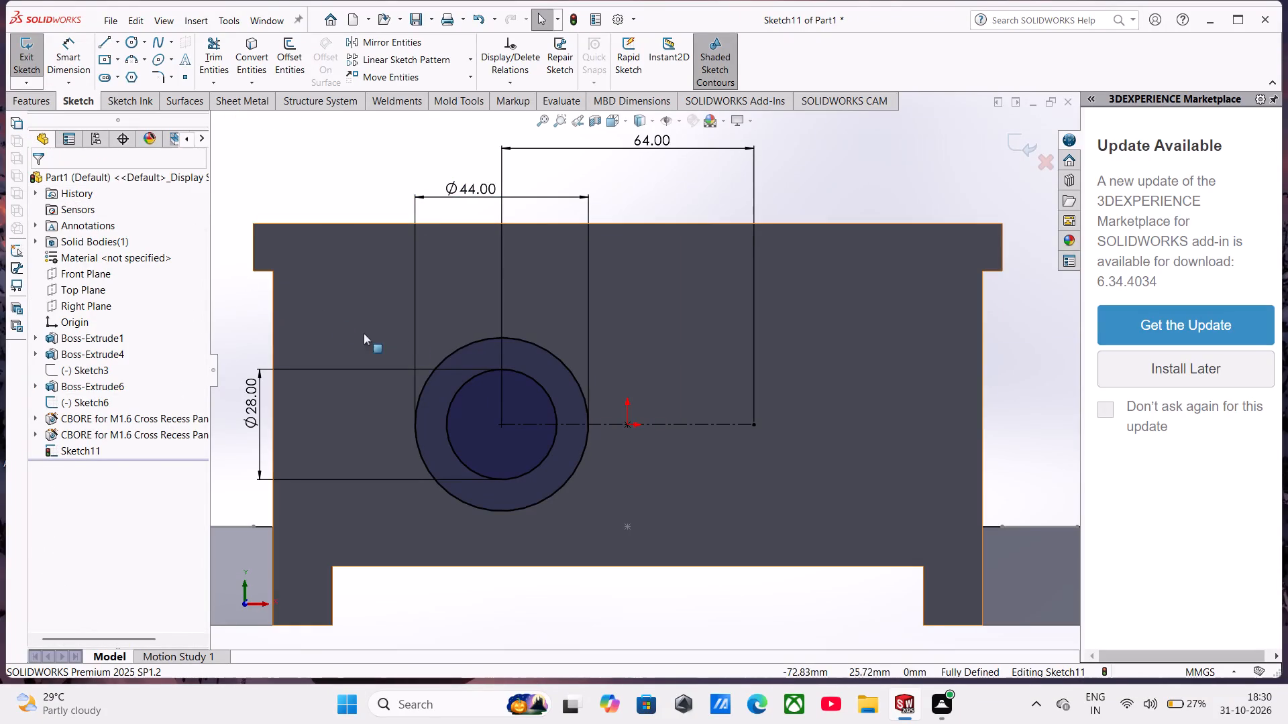
Convert the 44 mm circle to construction geometry.
click(467, 349)
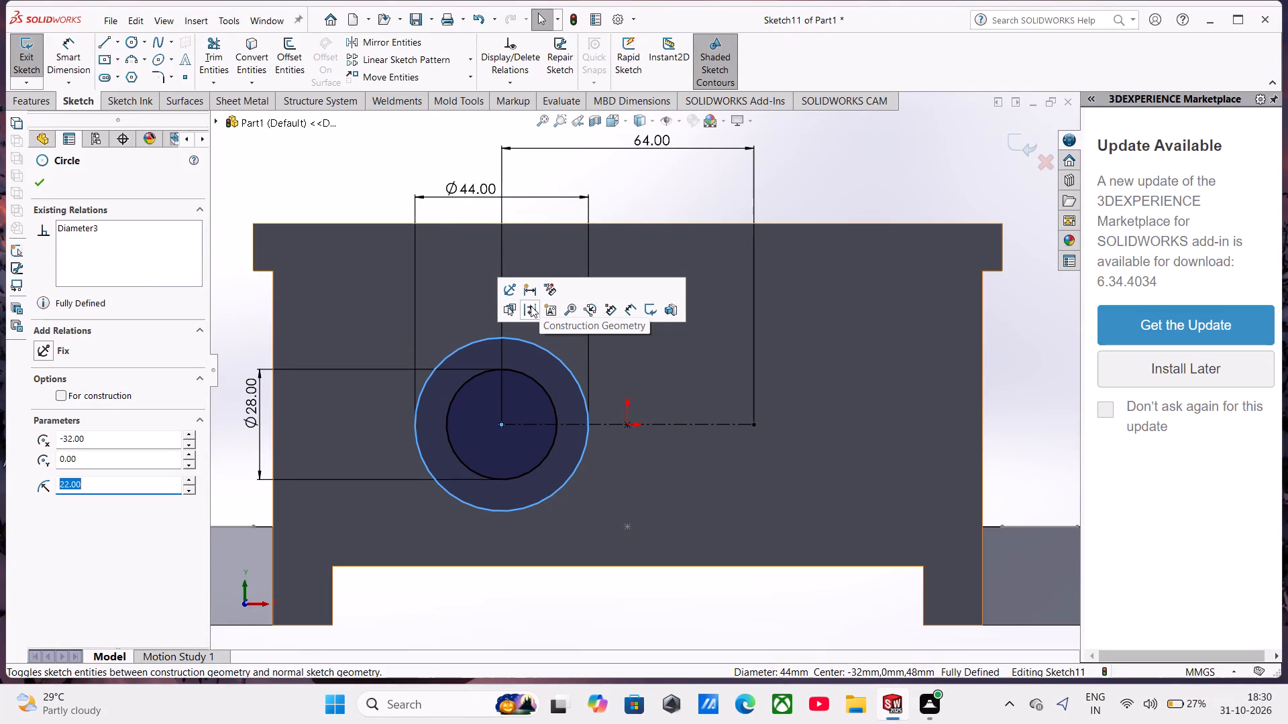
click(531, 306)
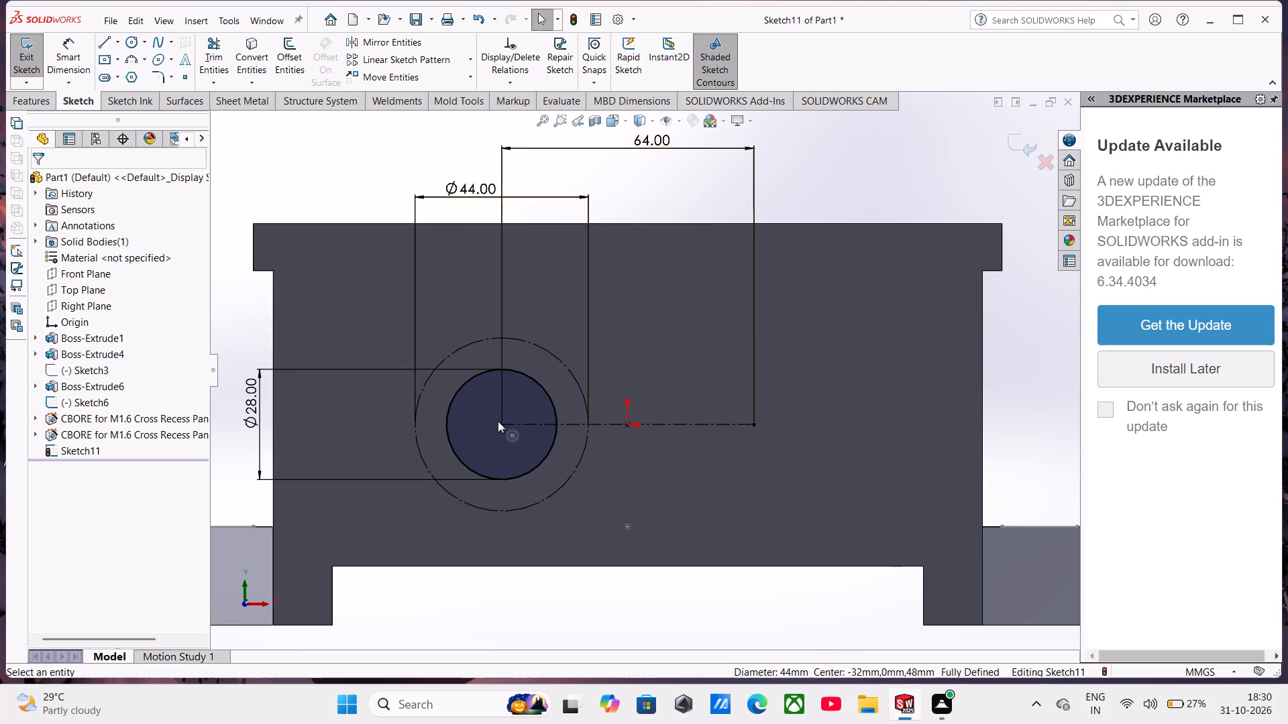
Sketch a circle of about 3.4 mm radius centred on the top quadrant point of the 44 mm construction circle.
click(128, 41)
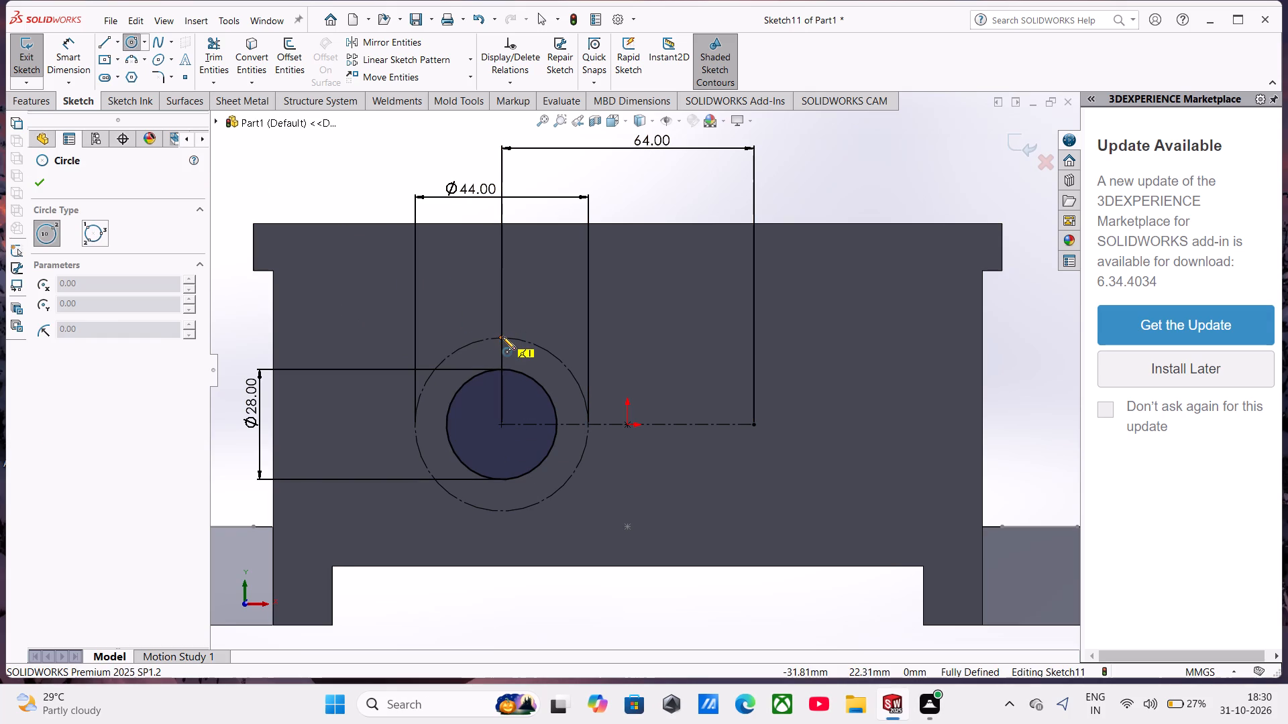
click(502, 337)
click(504, 351)
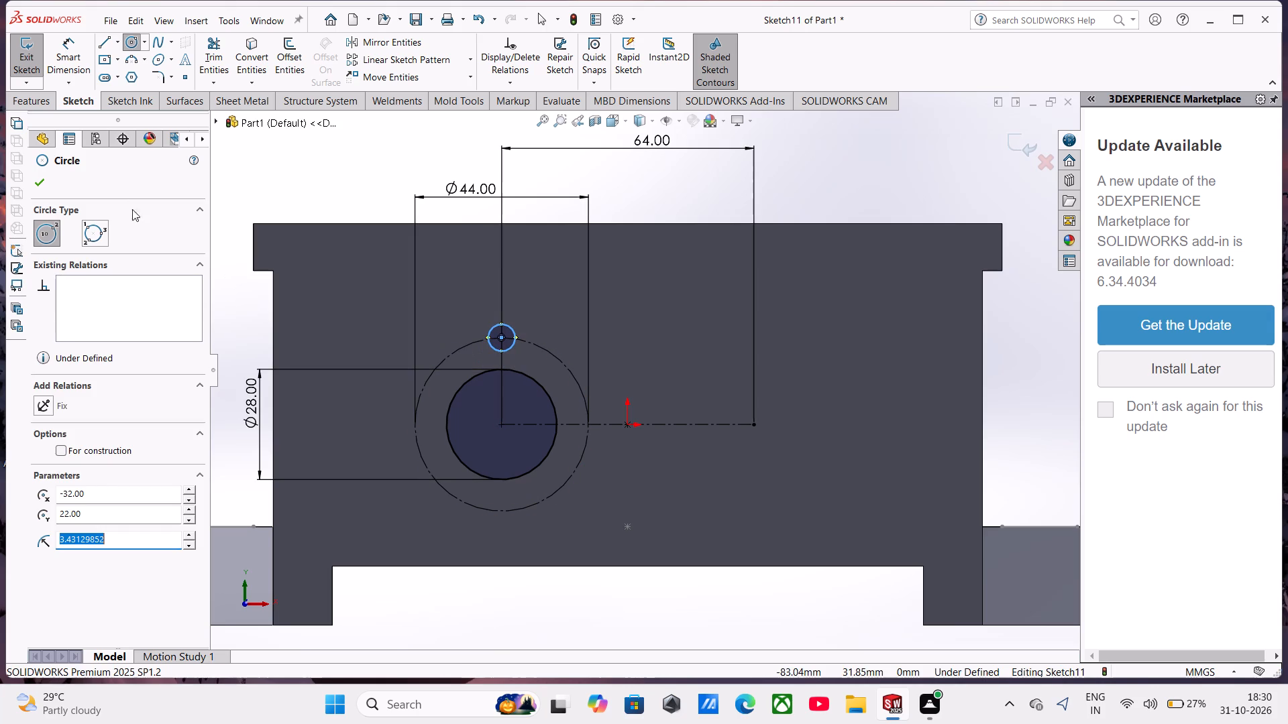
Dimension the small top circle's diameter as 10 mm.
click(72, 57)
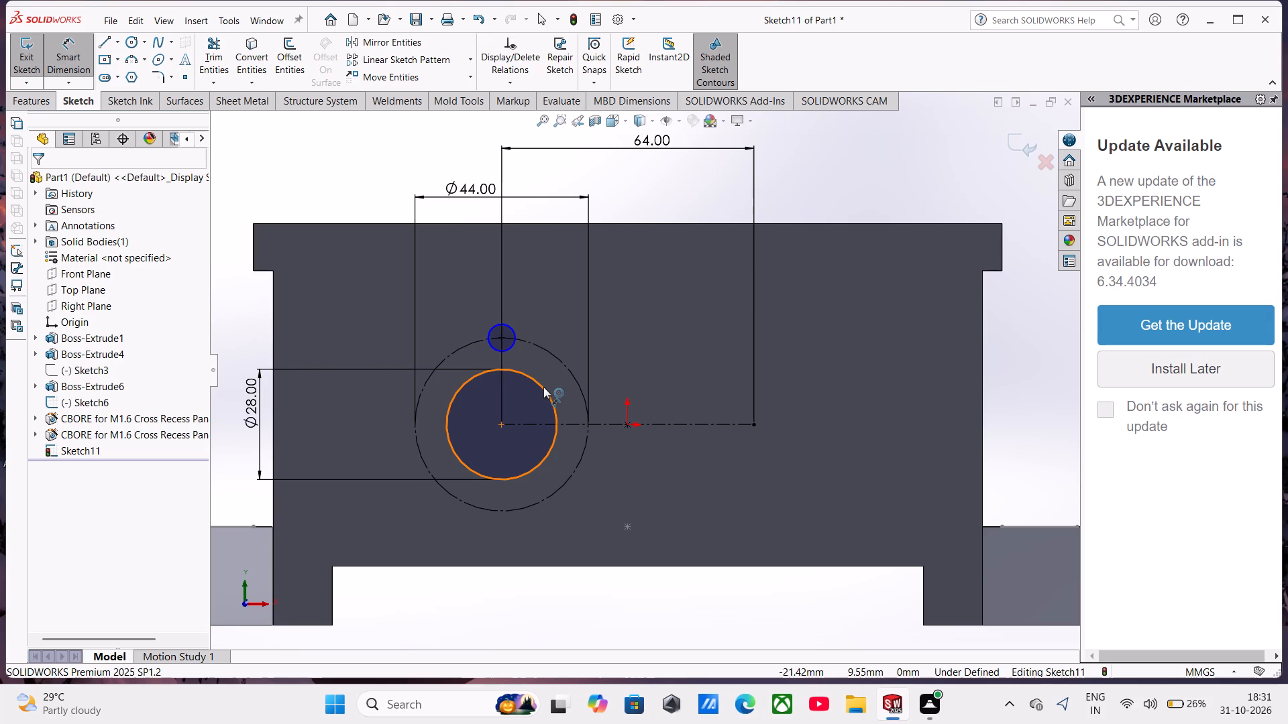
click(495, 325)
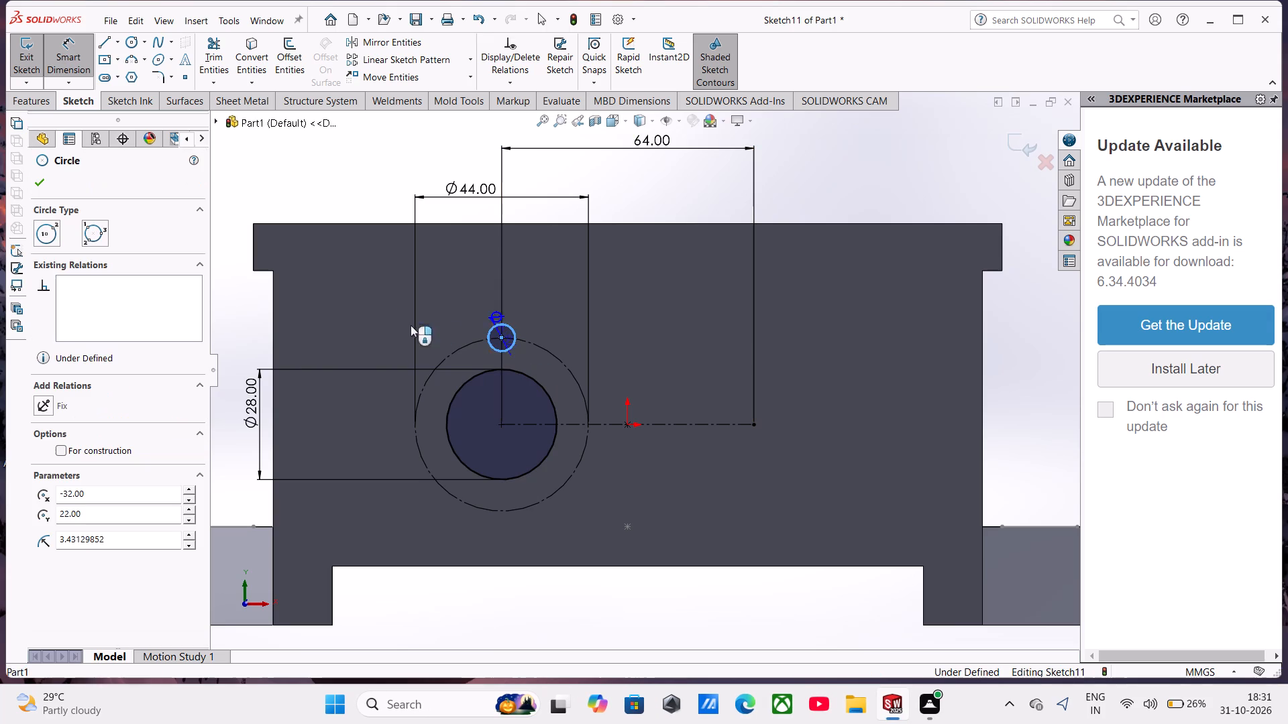
click(261, 318)
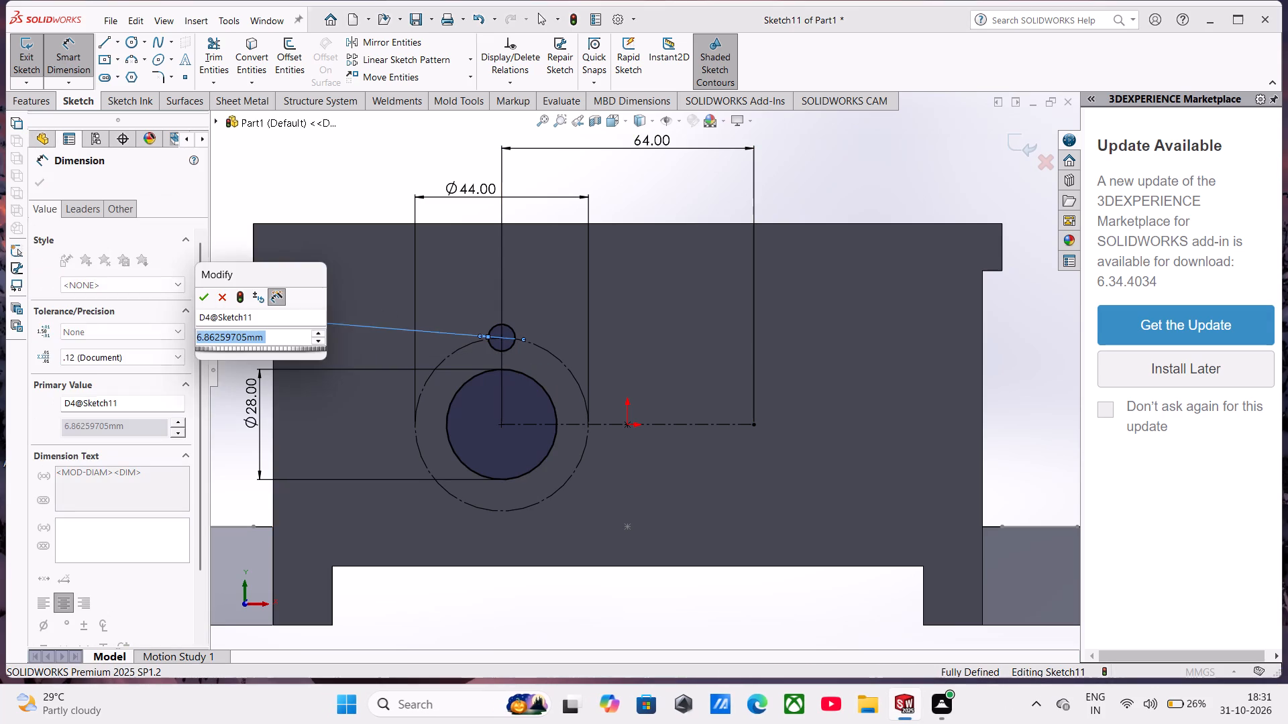
text(10)
key(Return)
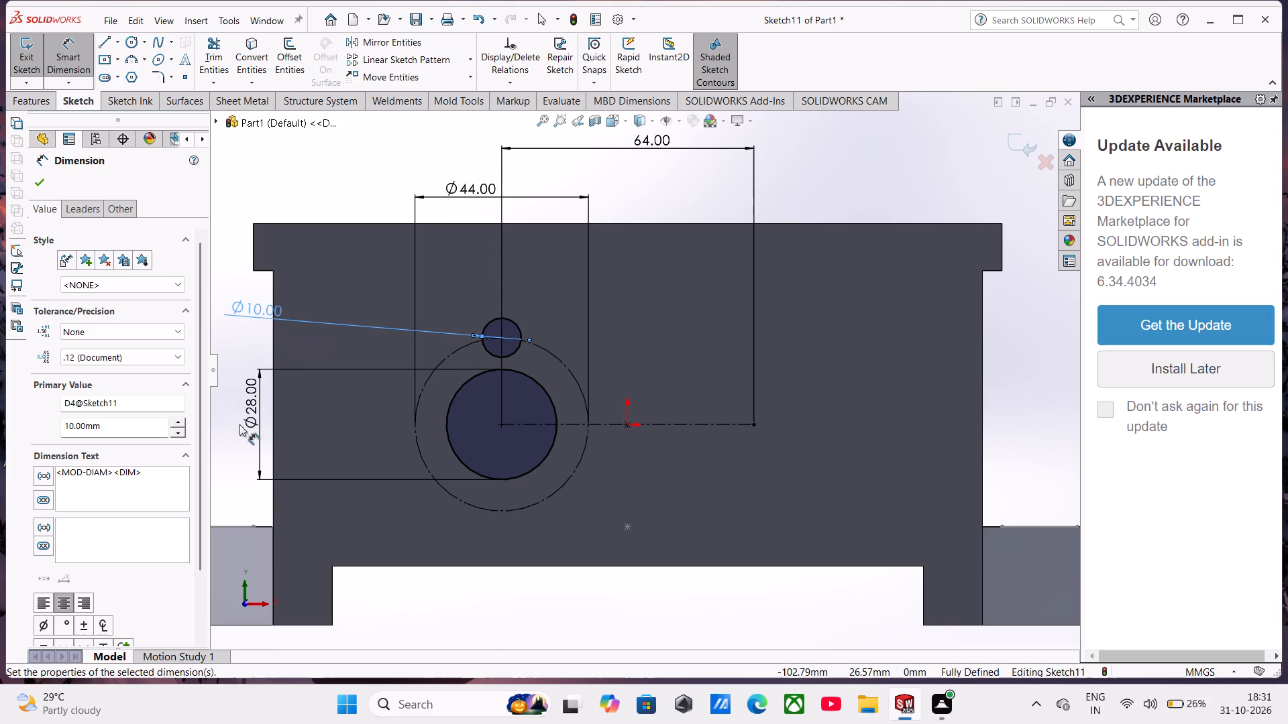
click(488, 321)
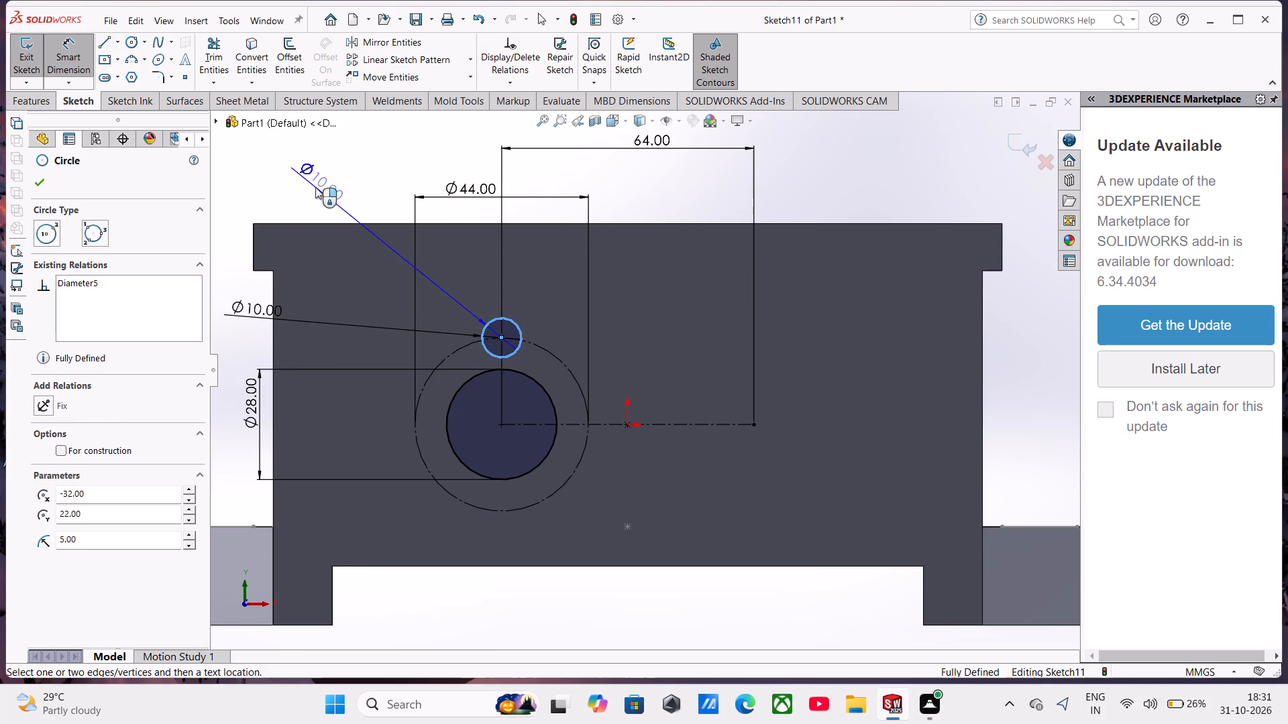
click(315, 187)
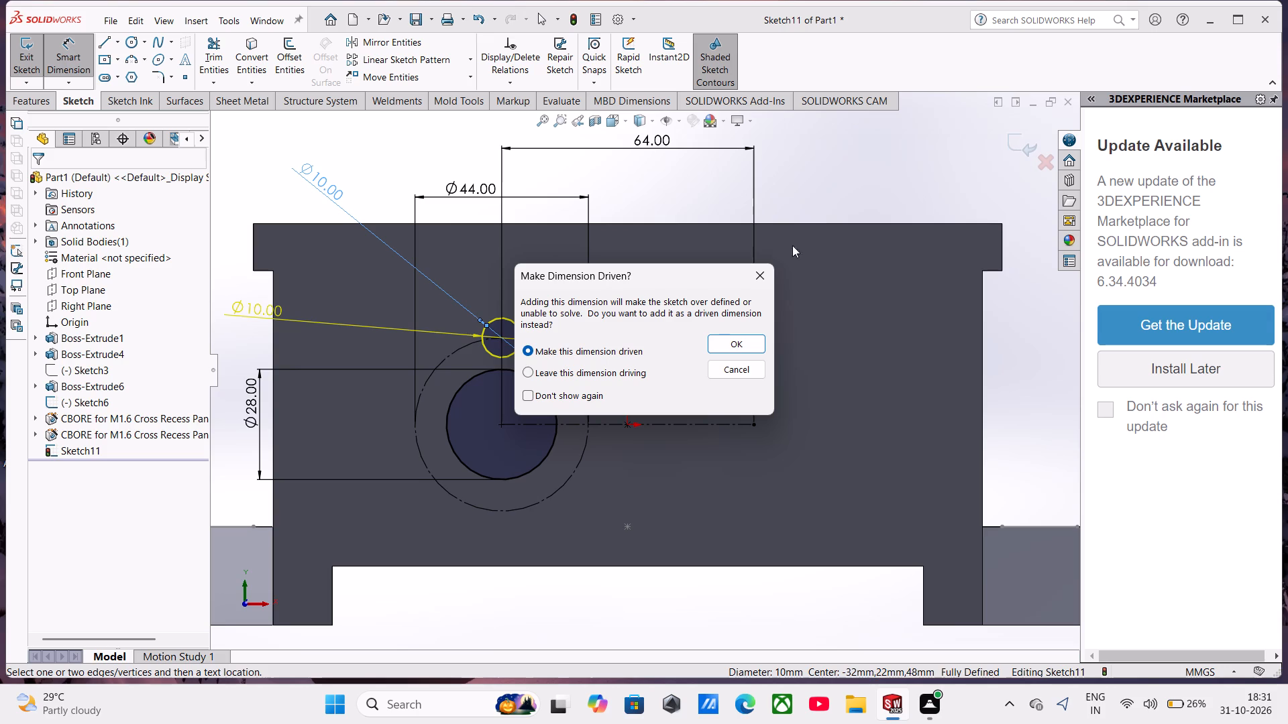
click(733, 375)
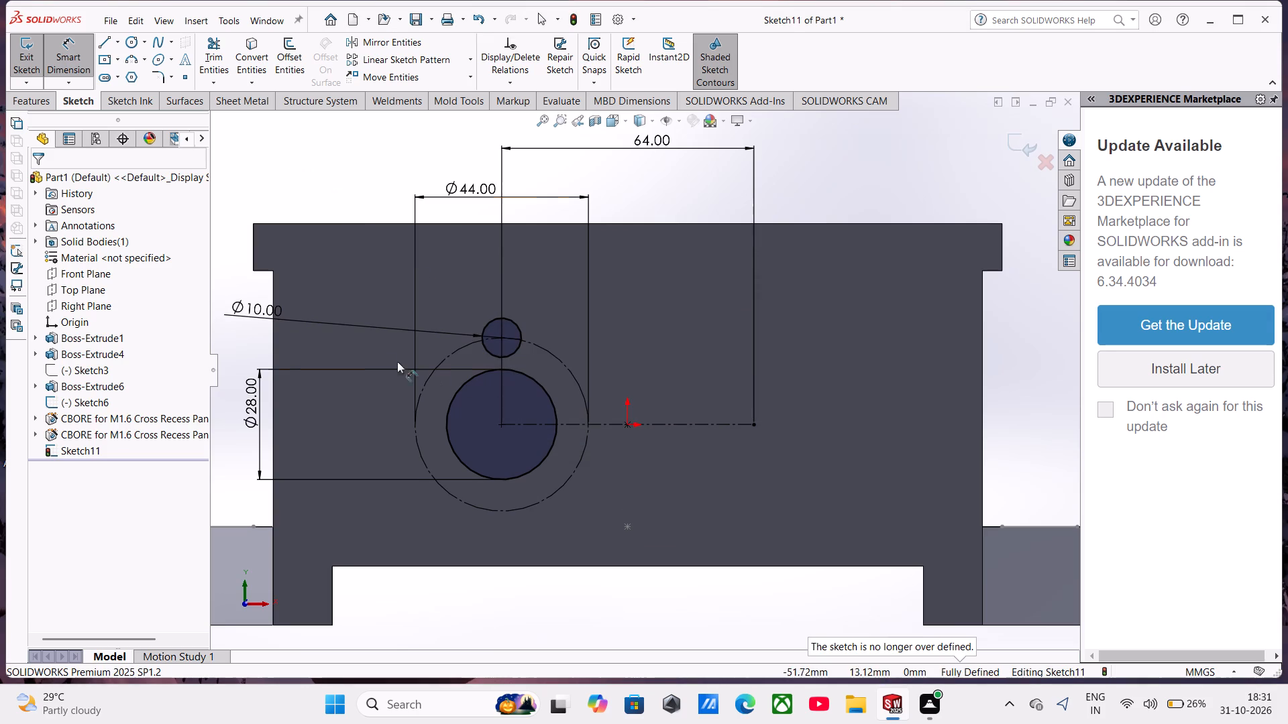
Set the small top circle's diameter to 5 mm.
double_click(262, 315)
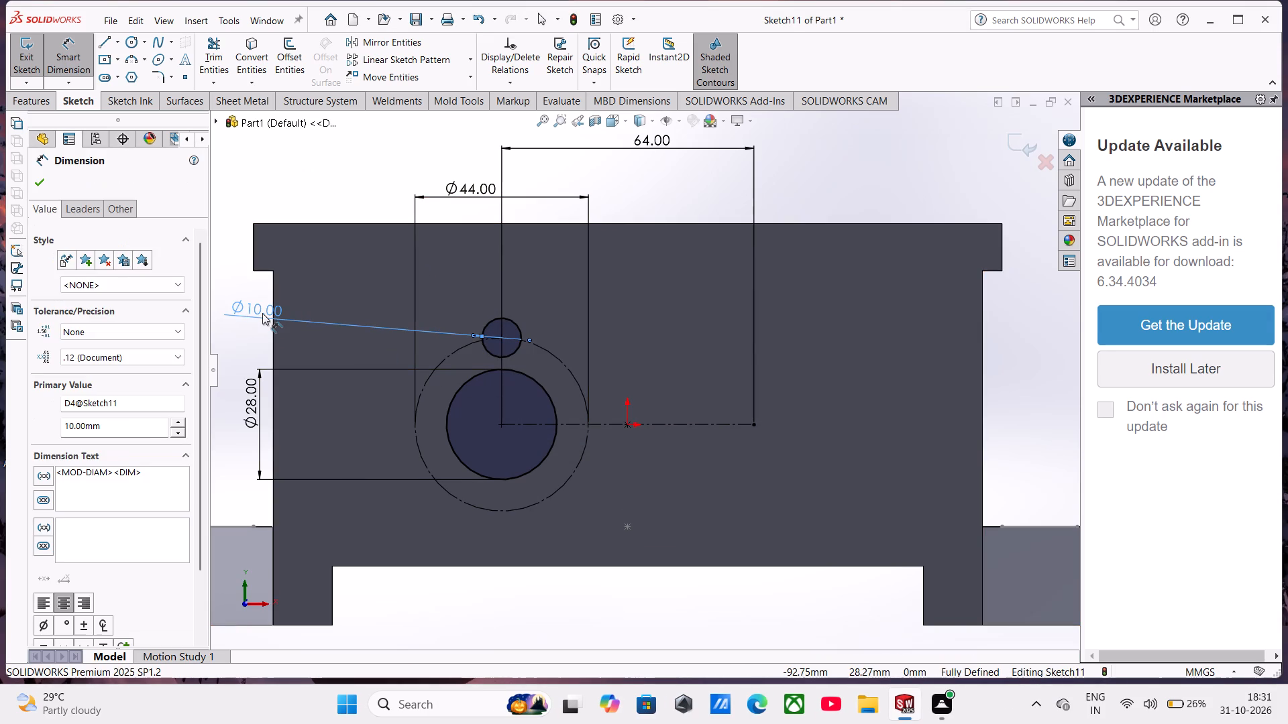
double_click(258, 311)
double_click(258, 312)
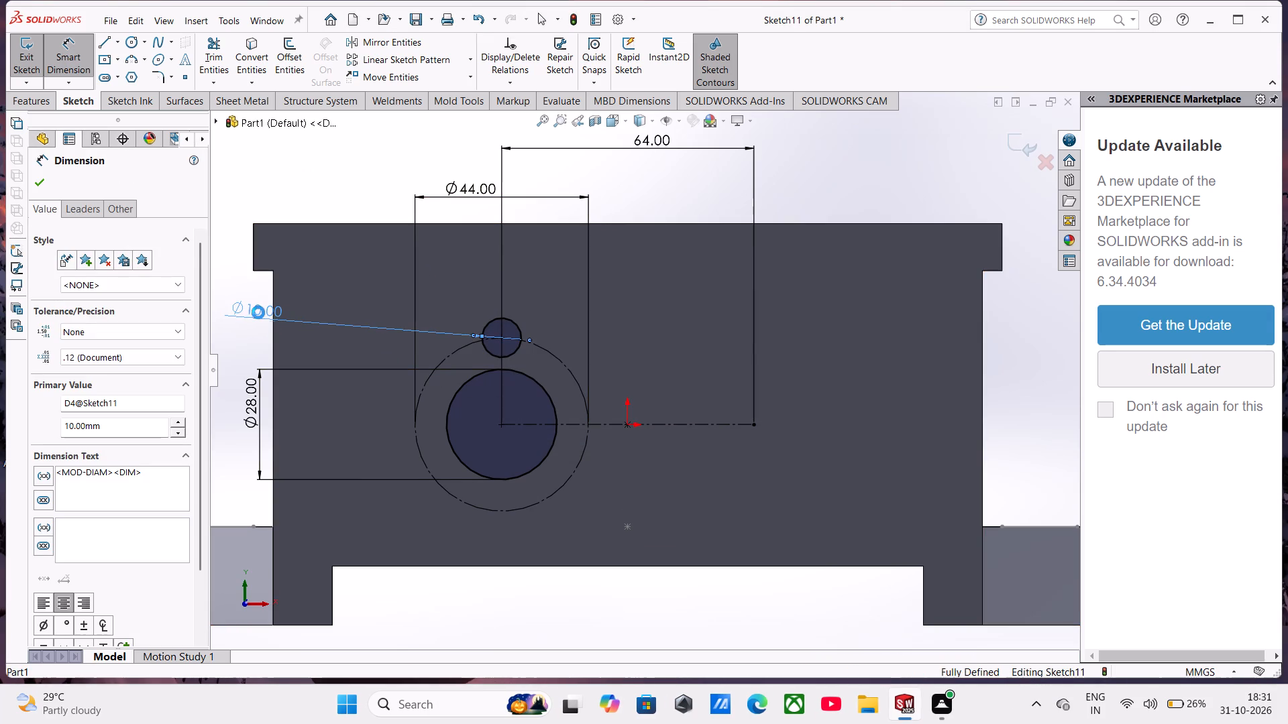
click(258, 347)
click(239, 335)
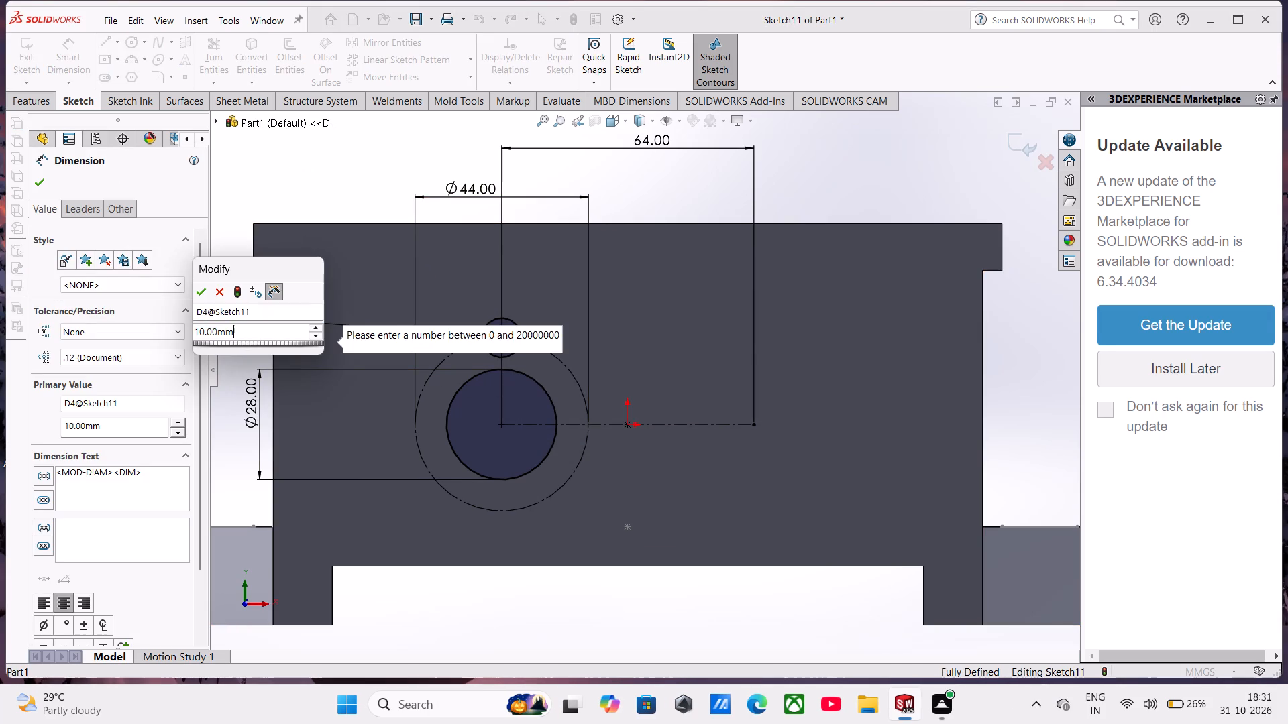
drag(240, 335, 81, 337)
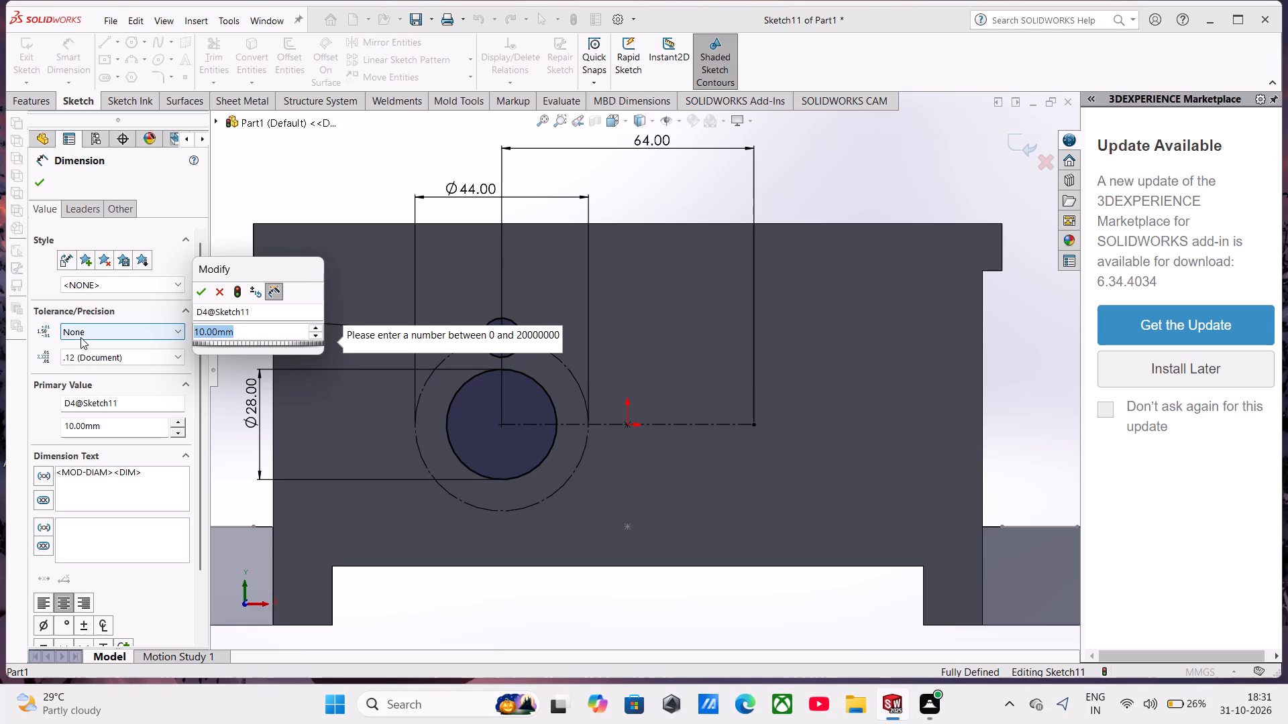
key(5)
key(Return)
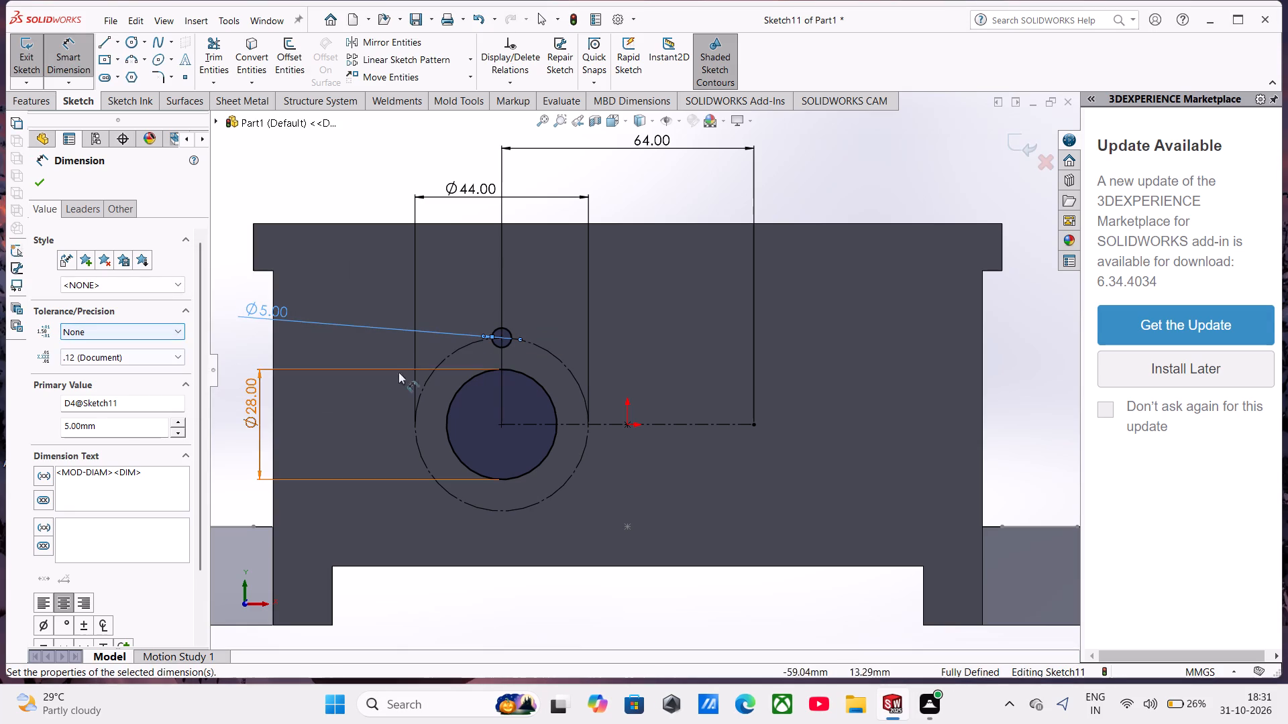
Set the small top circle's diameter to 10 mm.
double_click(278, 310)
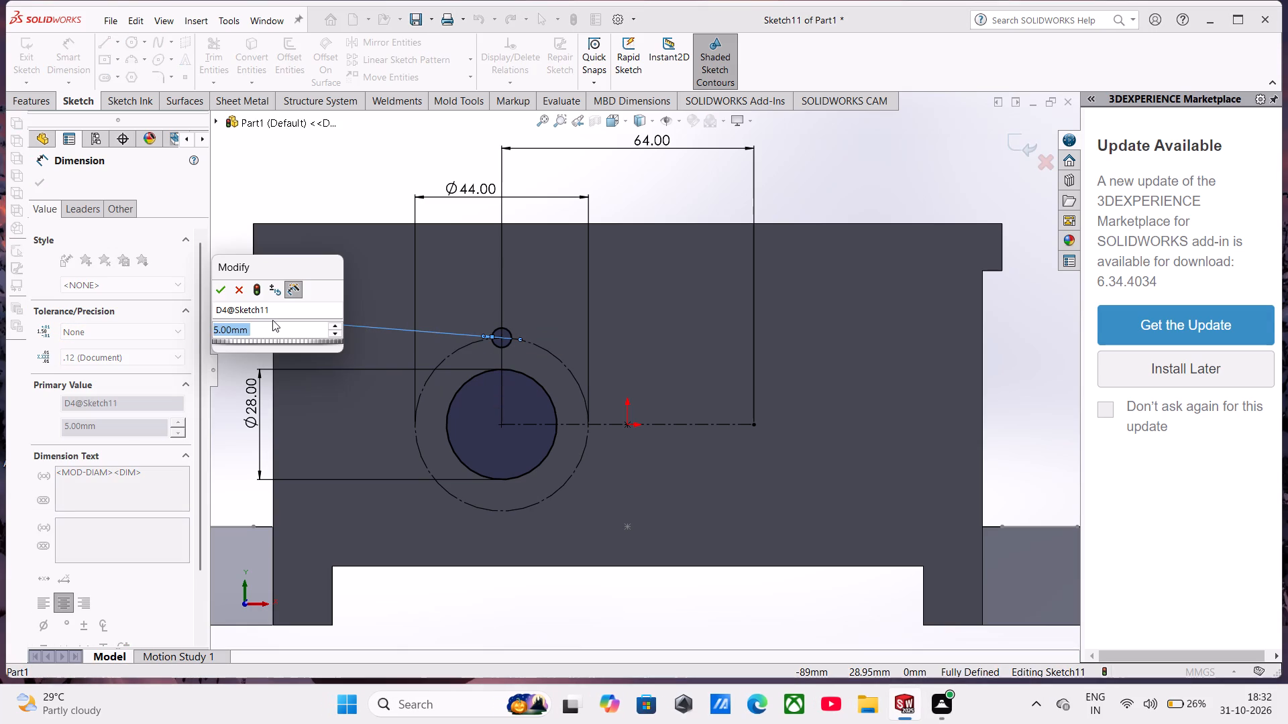
text(10)
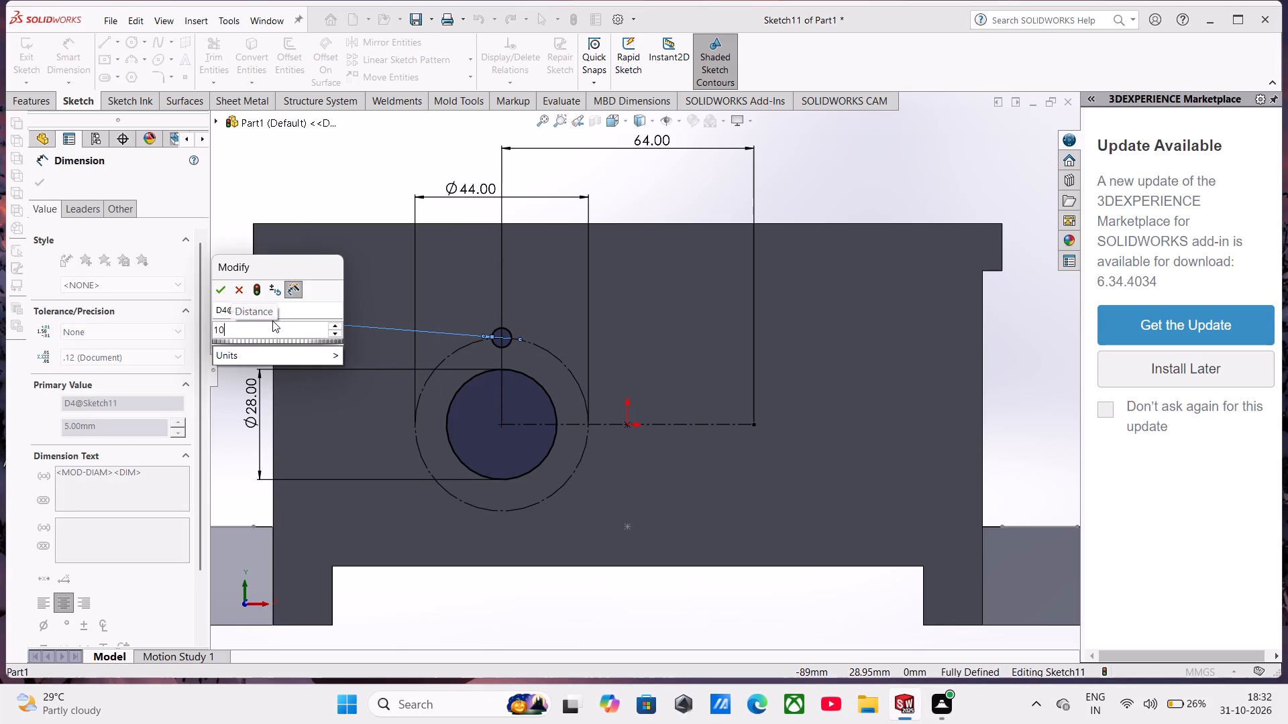
key(Return)
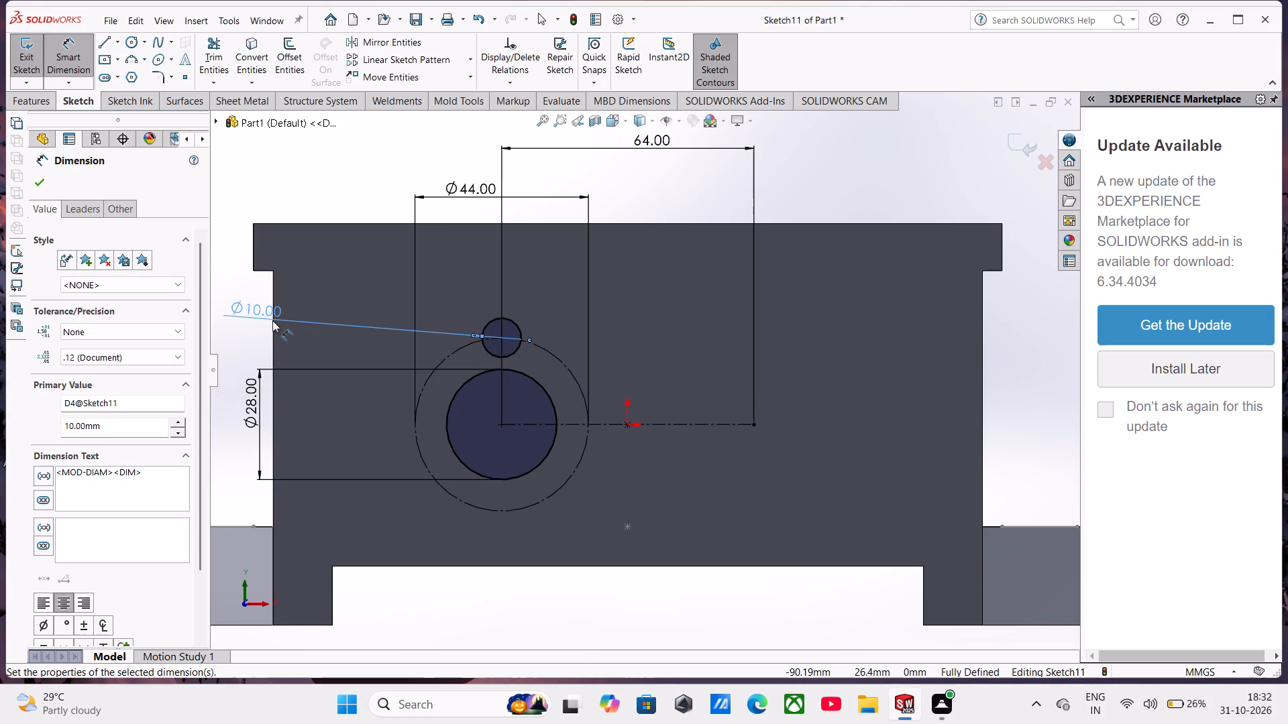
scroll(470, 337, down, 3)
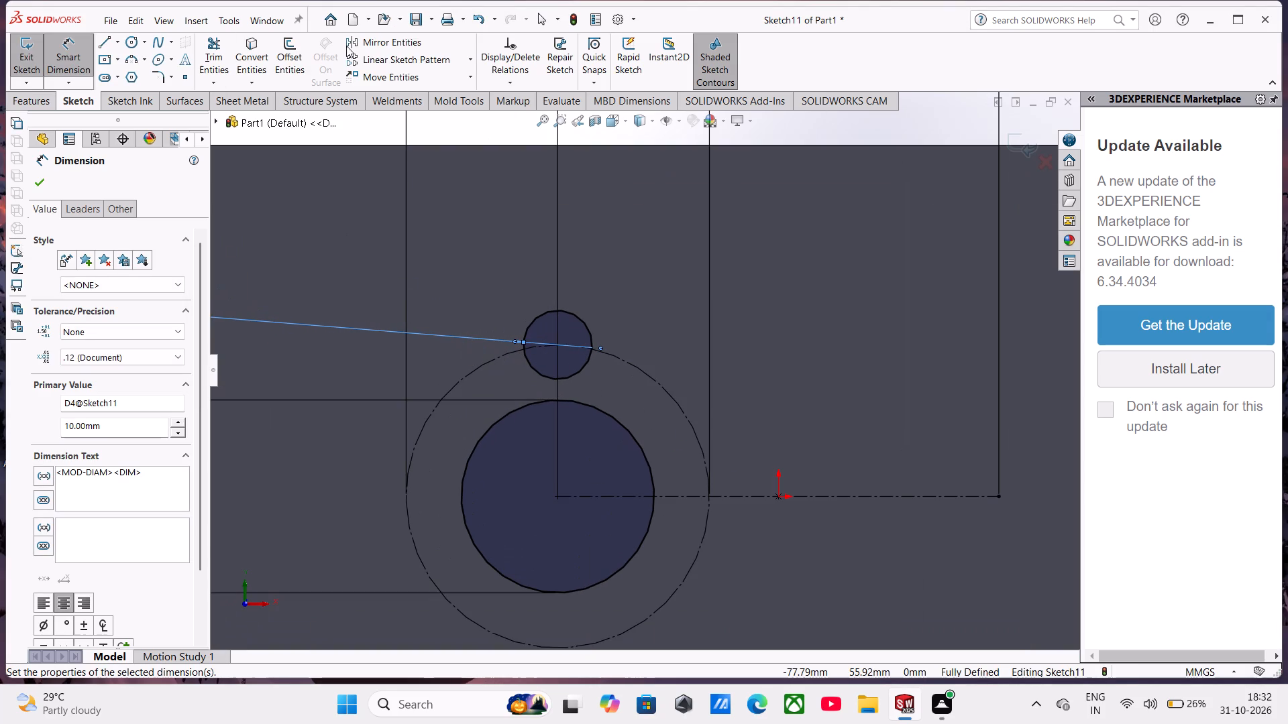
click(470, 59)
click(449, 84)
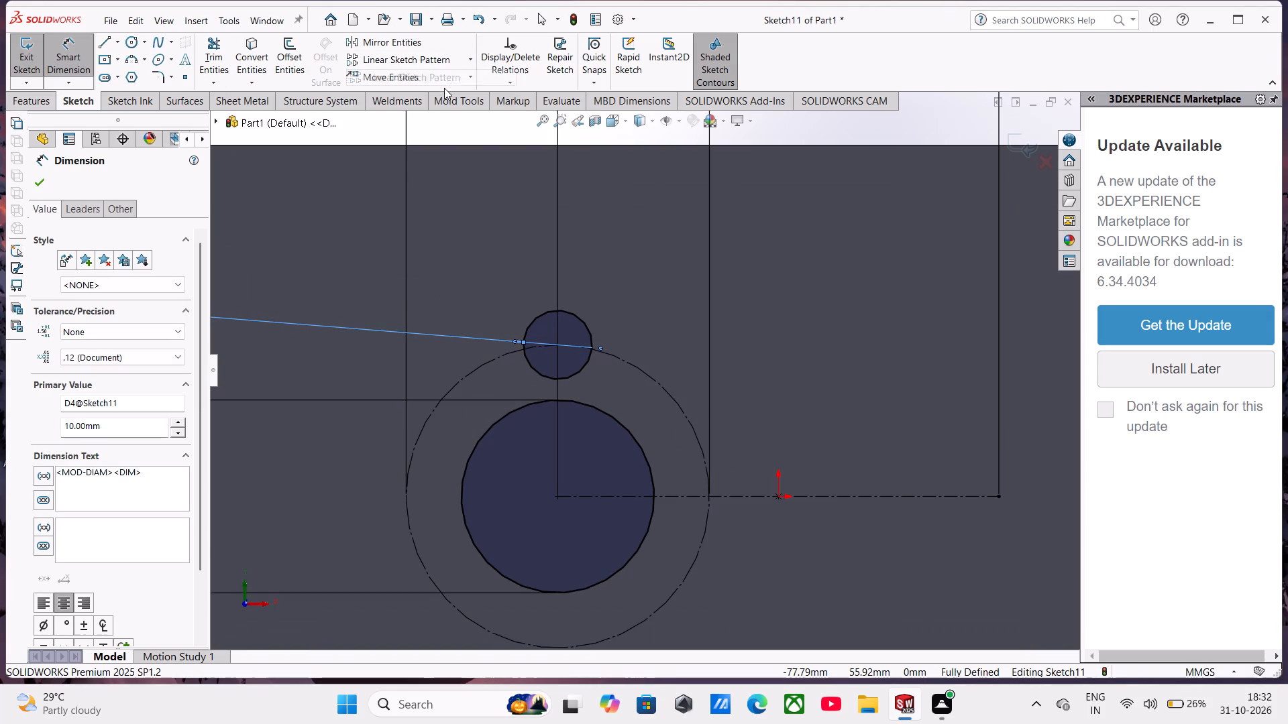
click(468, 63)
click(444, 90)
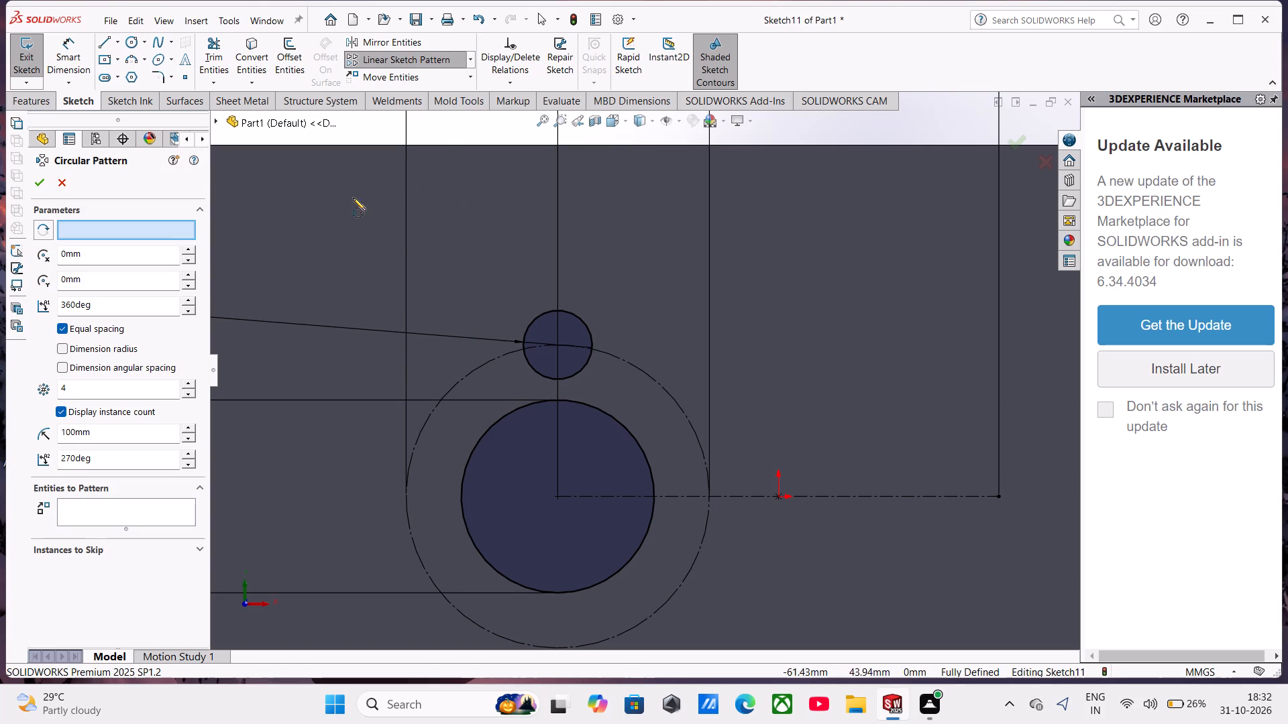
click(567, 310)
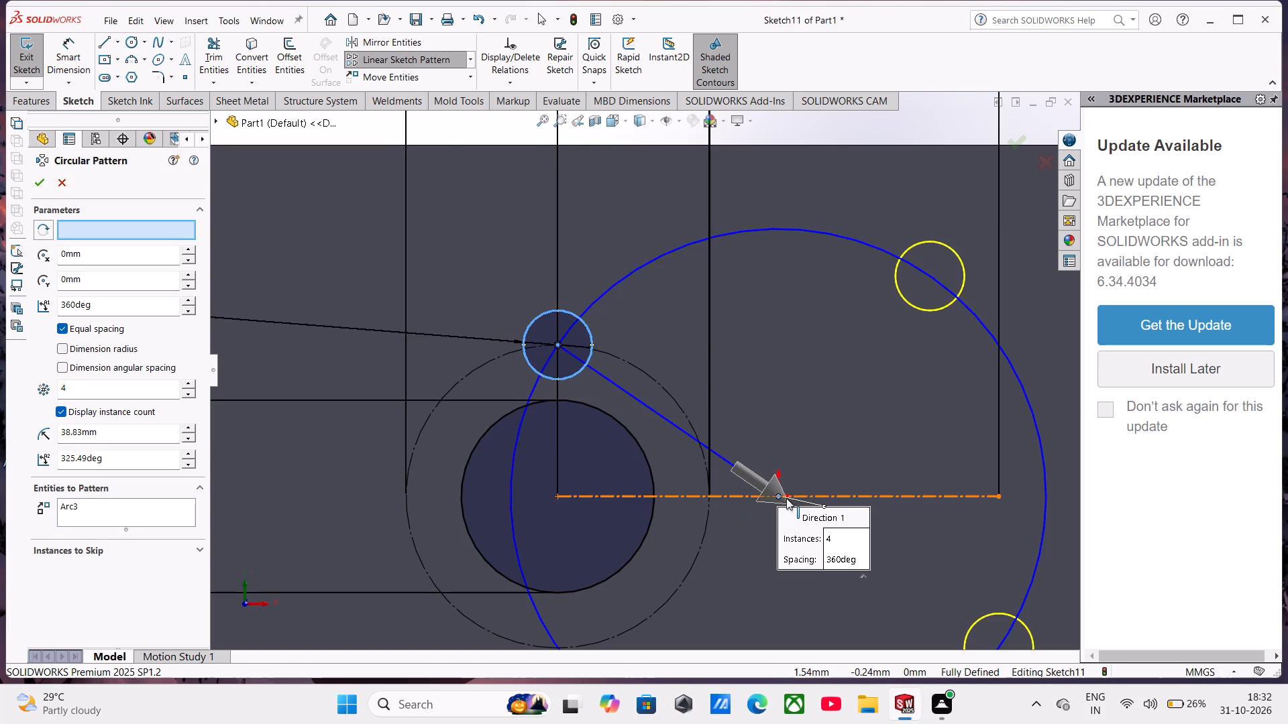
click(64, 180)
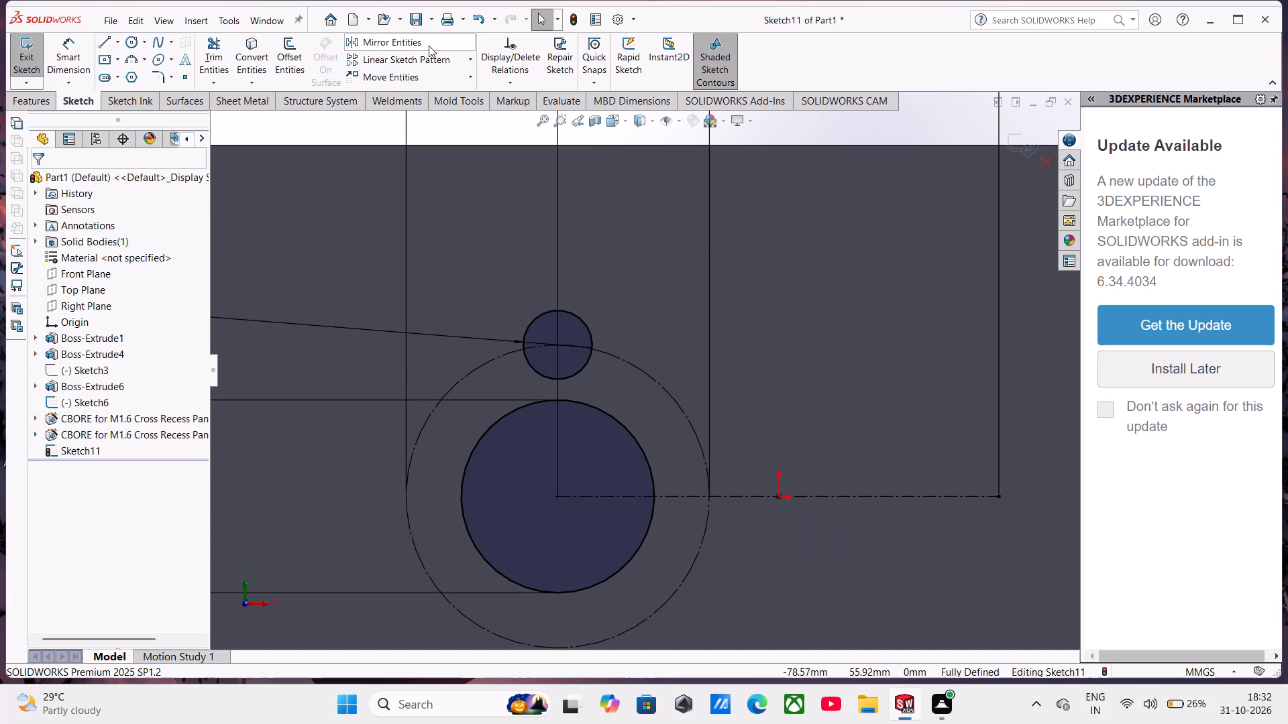
Circular-pattern the 10 mm circle around the centre of the 28 mm circle, with 4 equally spaced instances over 360 degrees.
click(470, 65)
click(451, 92)
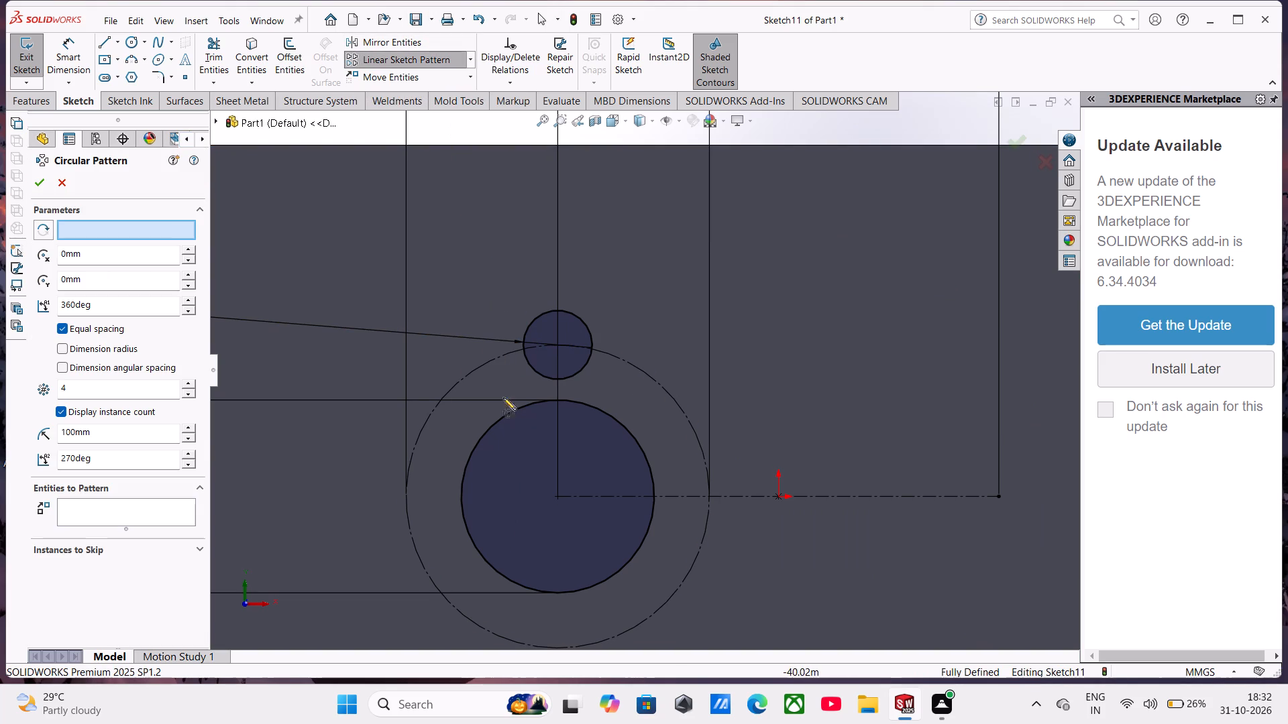
click(558, 497)
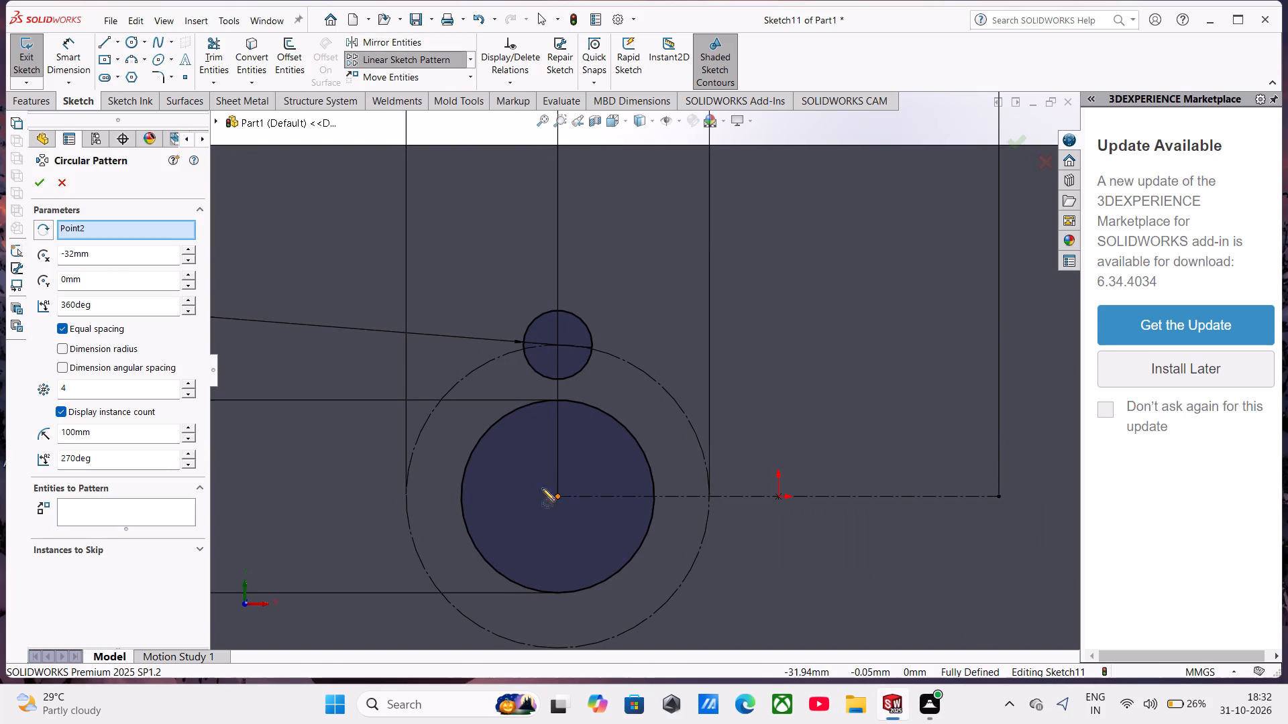
click(112, 504)
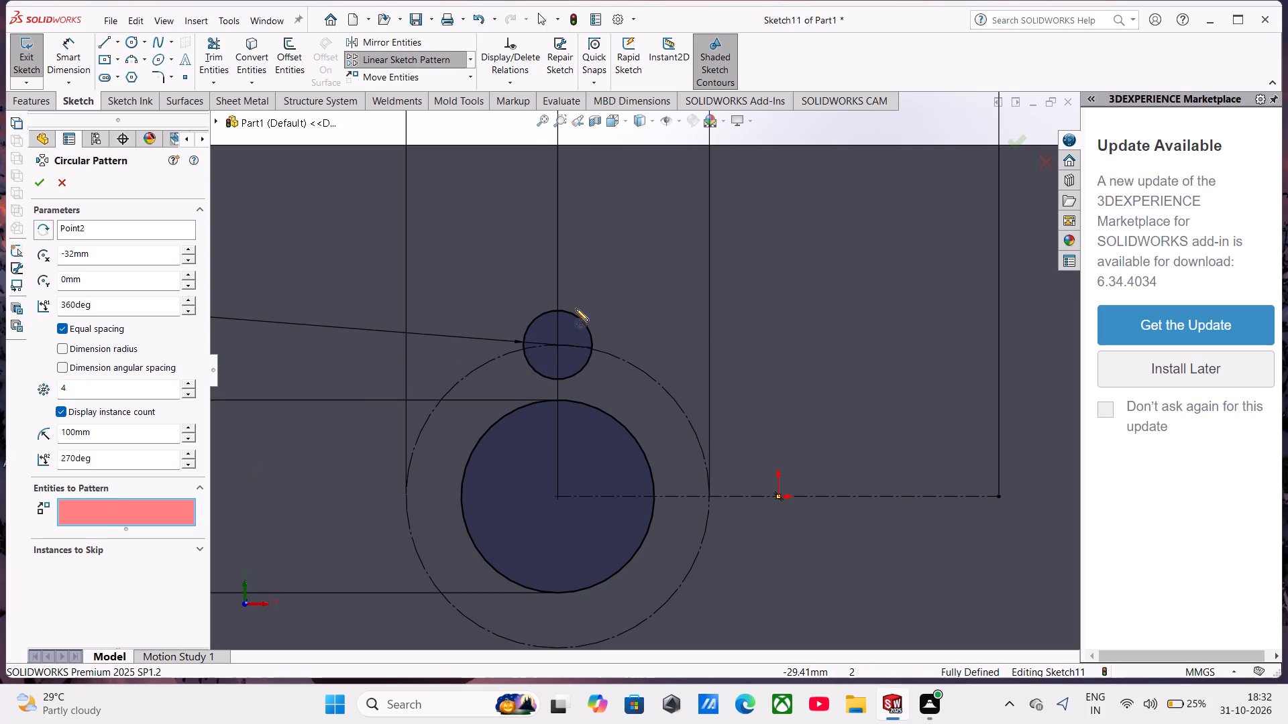
click(575, 314)
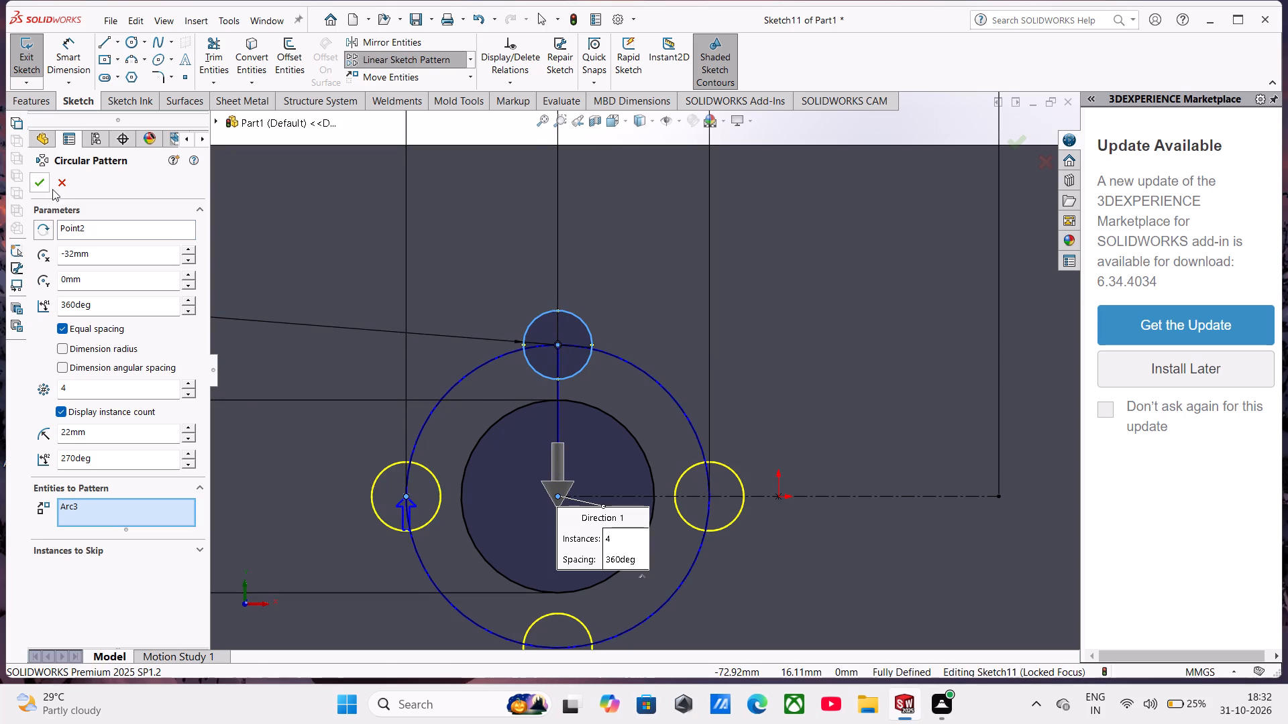
click(43, 188)
scroll(535, 428, up, 5)
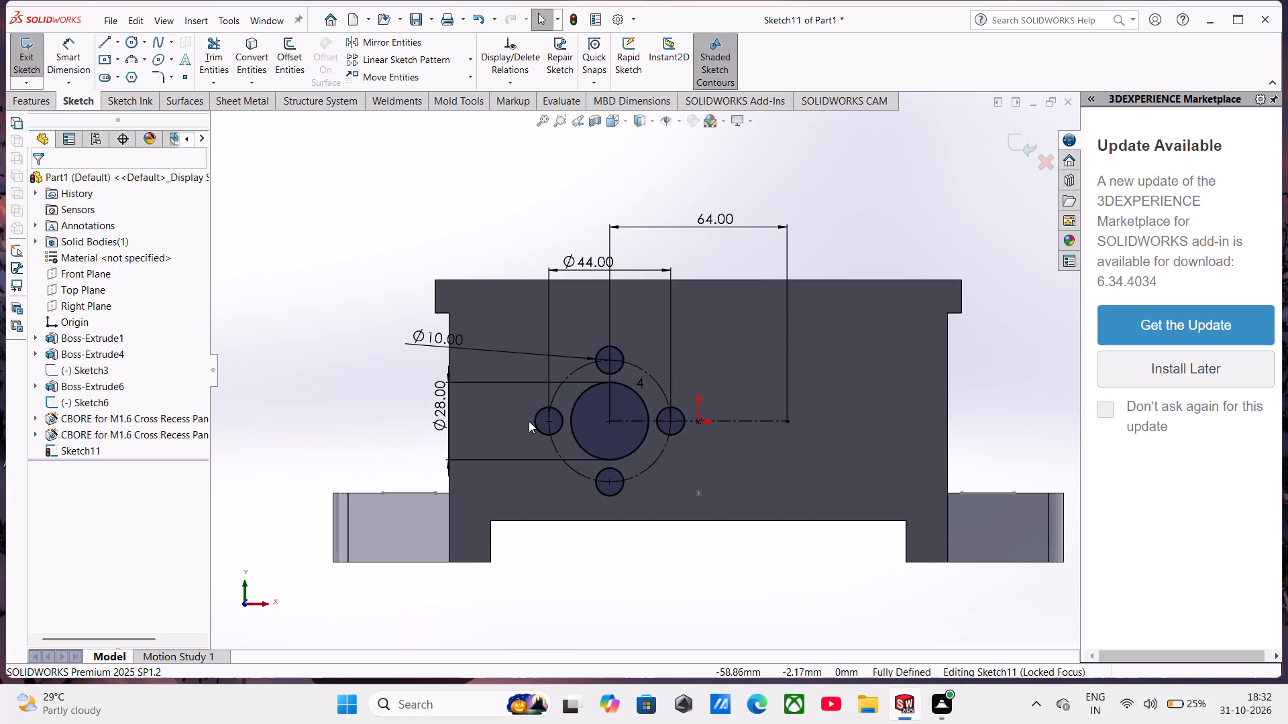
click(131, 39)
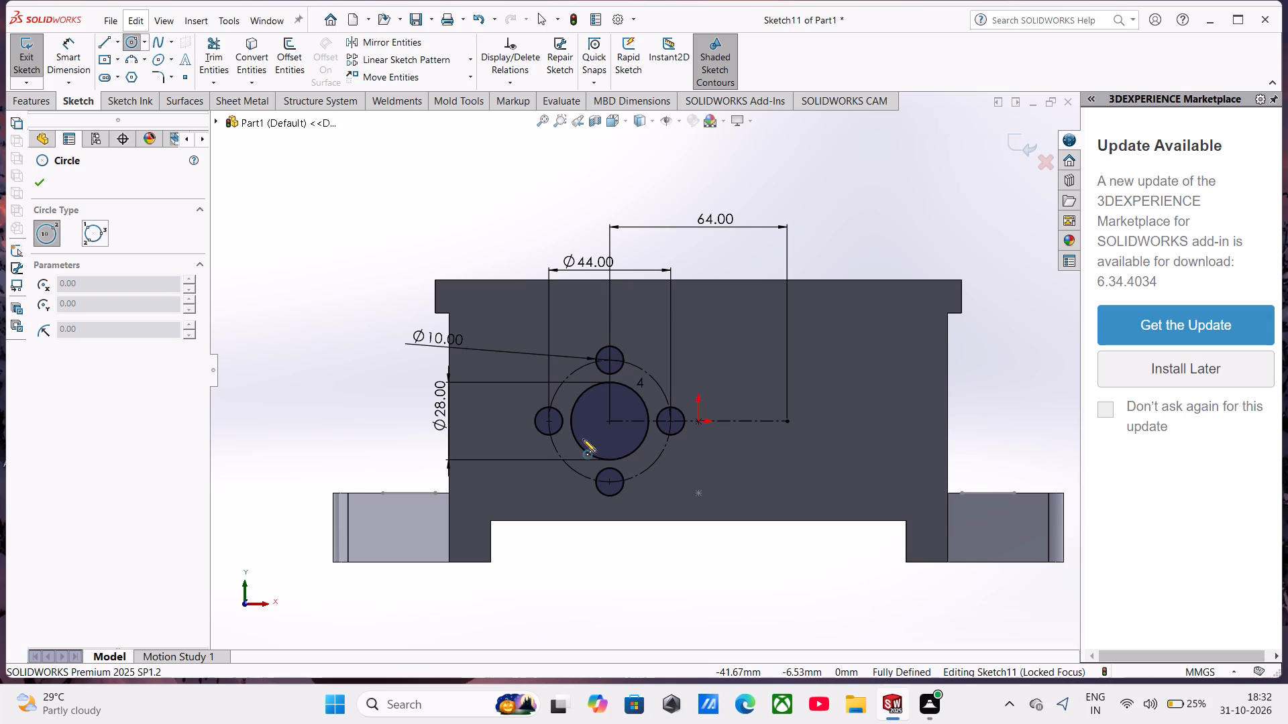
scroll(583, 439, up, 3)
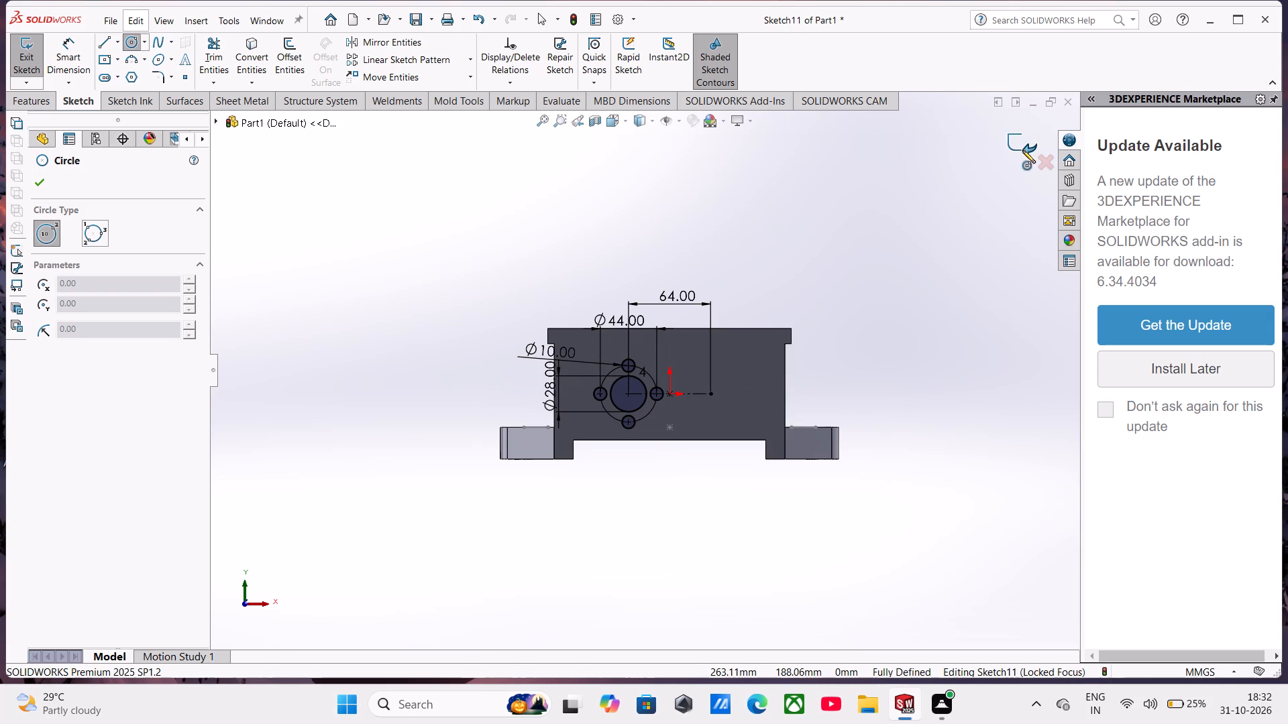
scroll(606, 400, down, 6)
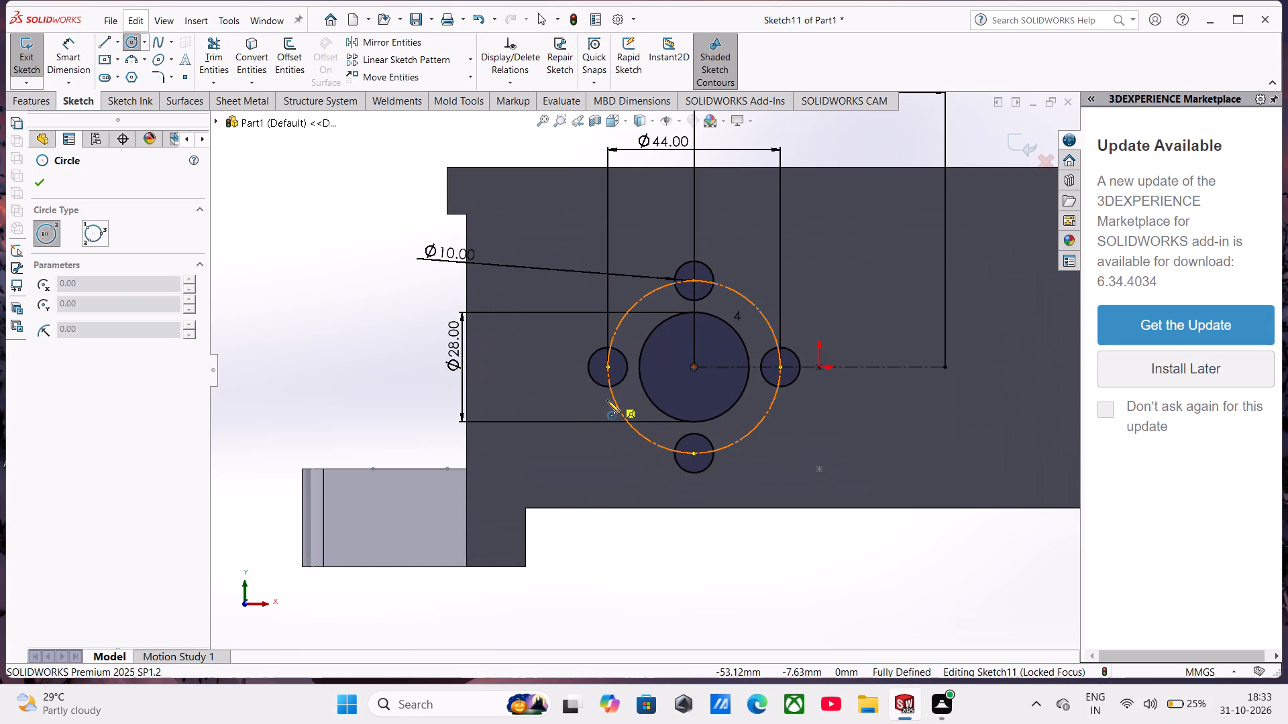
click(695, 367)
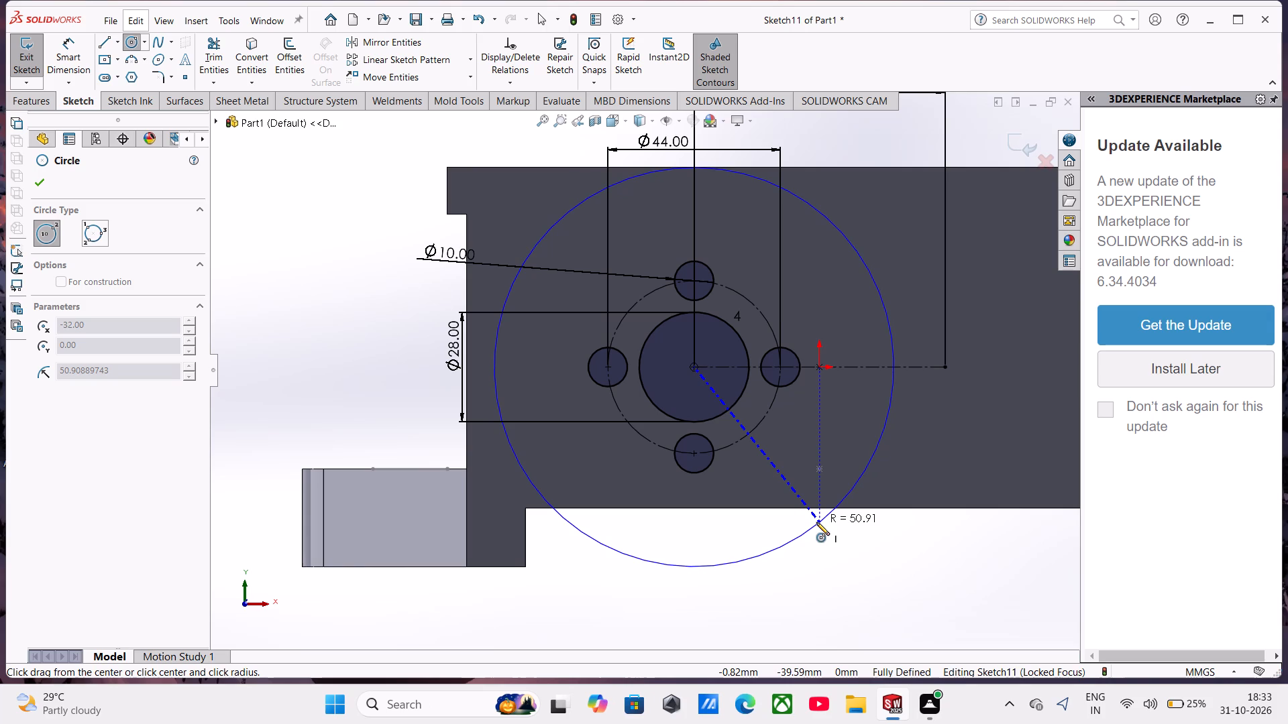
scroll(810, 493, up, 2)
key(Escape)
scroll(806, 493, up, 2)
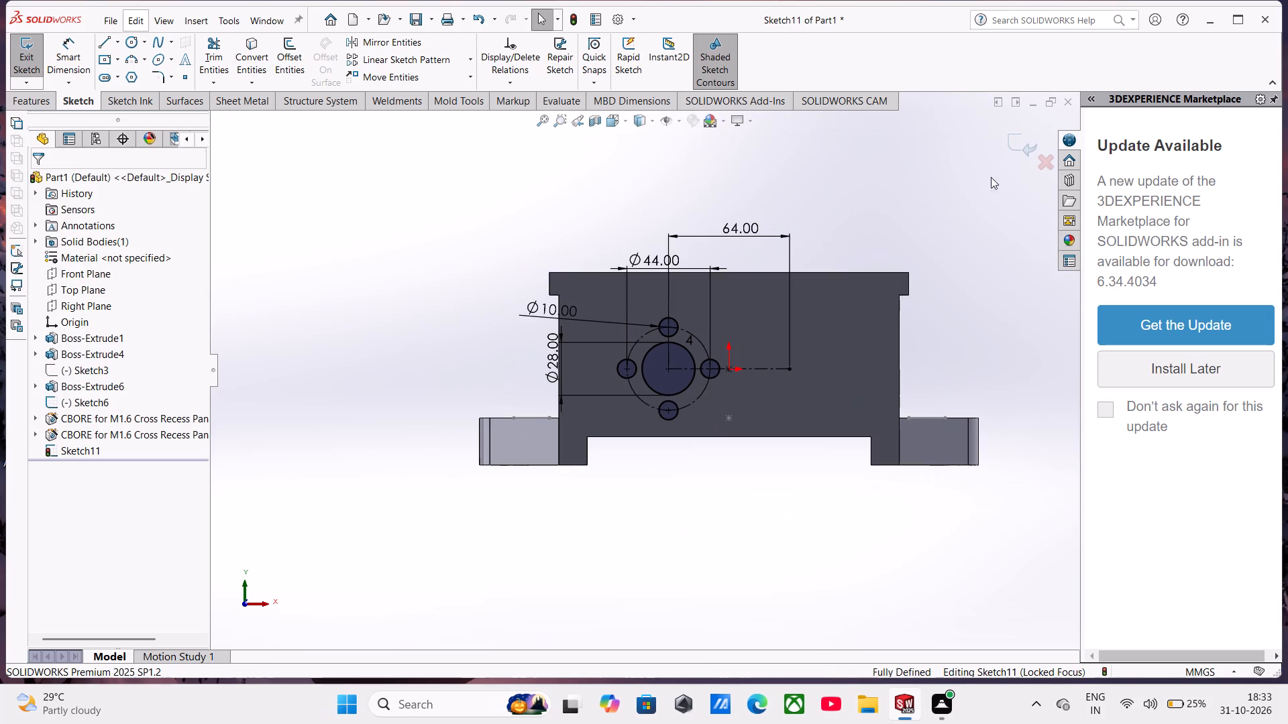
Exit the front-face sketch containing the bore and the four small circles.
click(1012, 141)
Edit the main block's base sketch and set the height of the bottom recess to 5 mm.
middle_drag(891, 320, 890, 324)
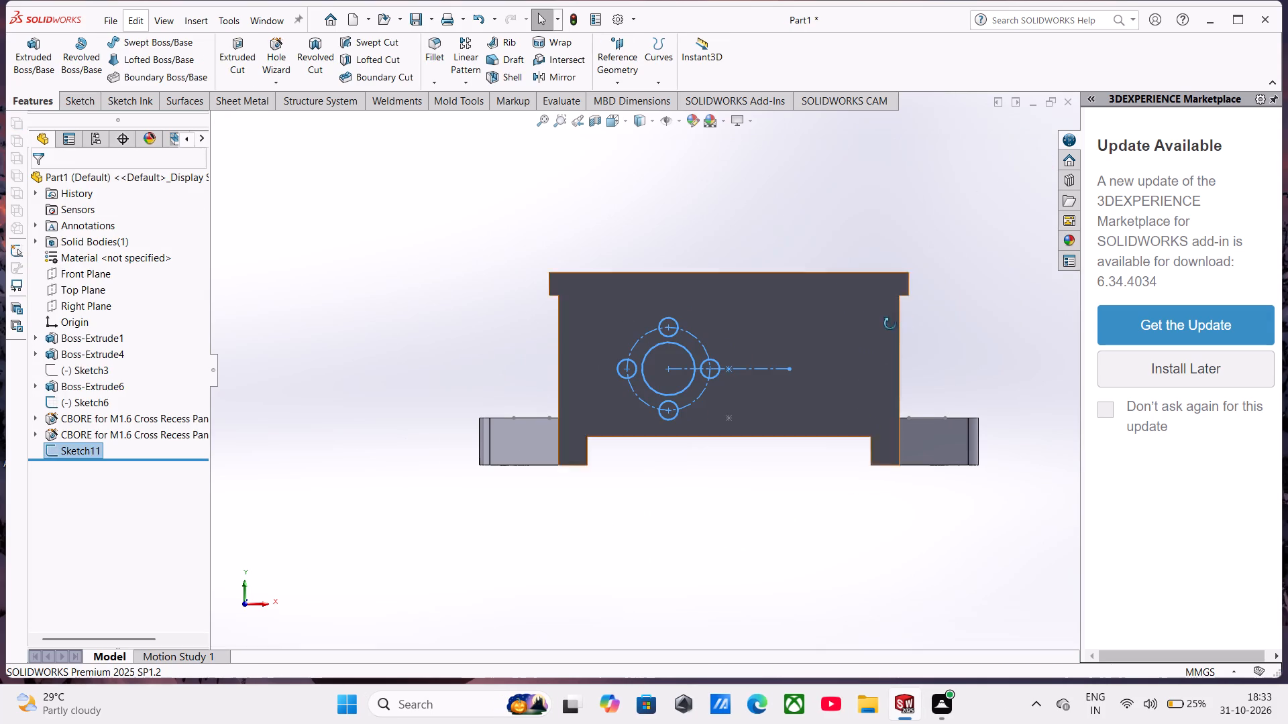
middle_drag(890, 324, 865, 339)
right_click(836, 348)
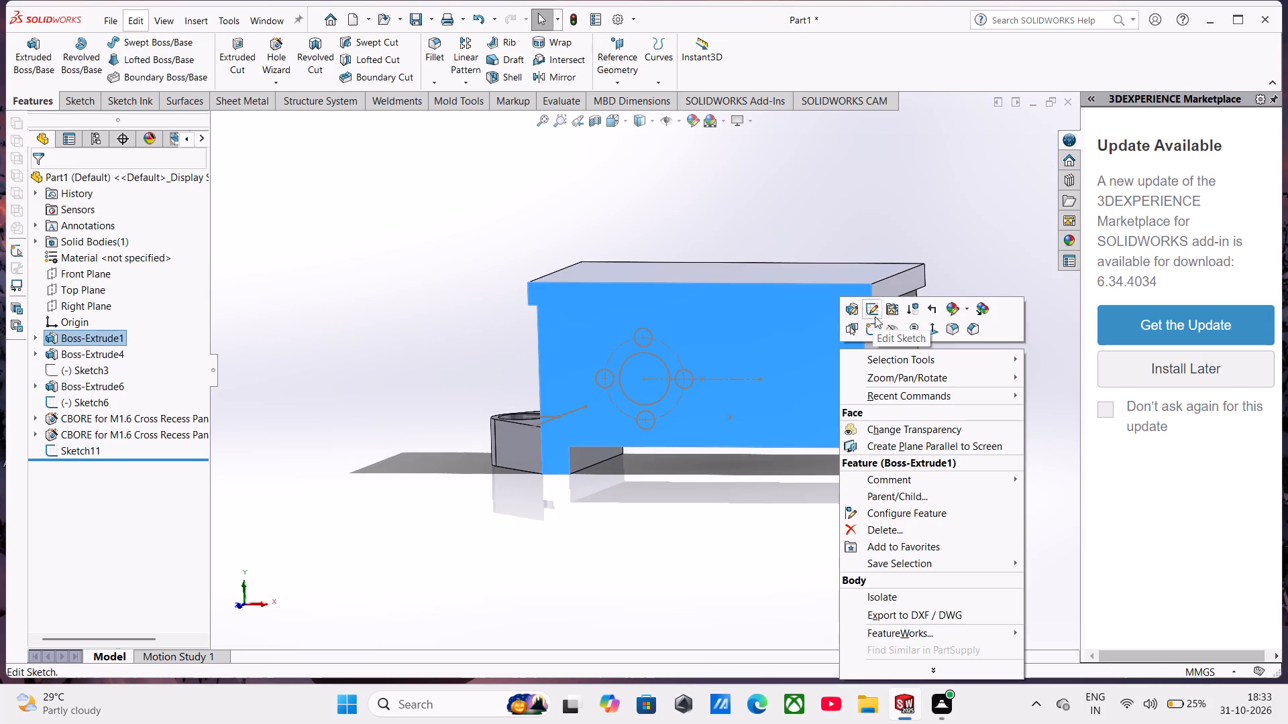
click(877, 308)
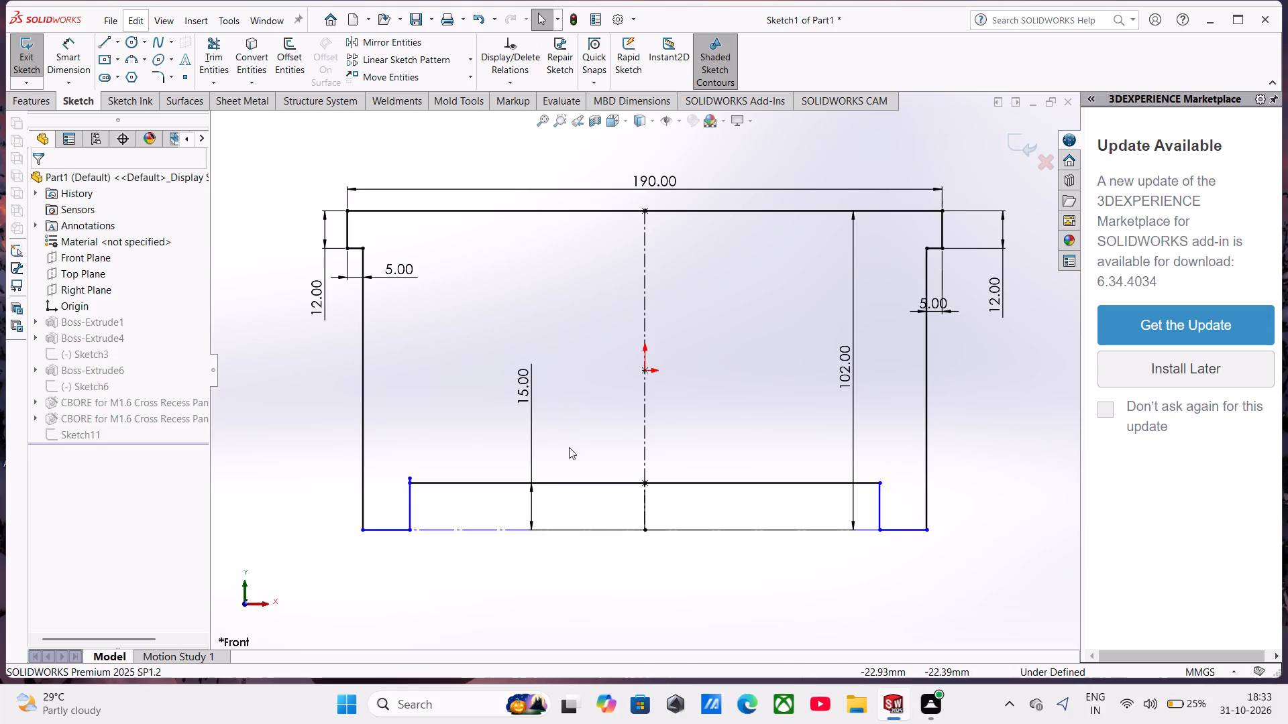
double_click(525, 379)
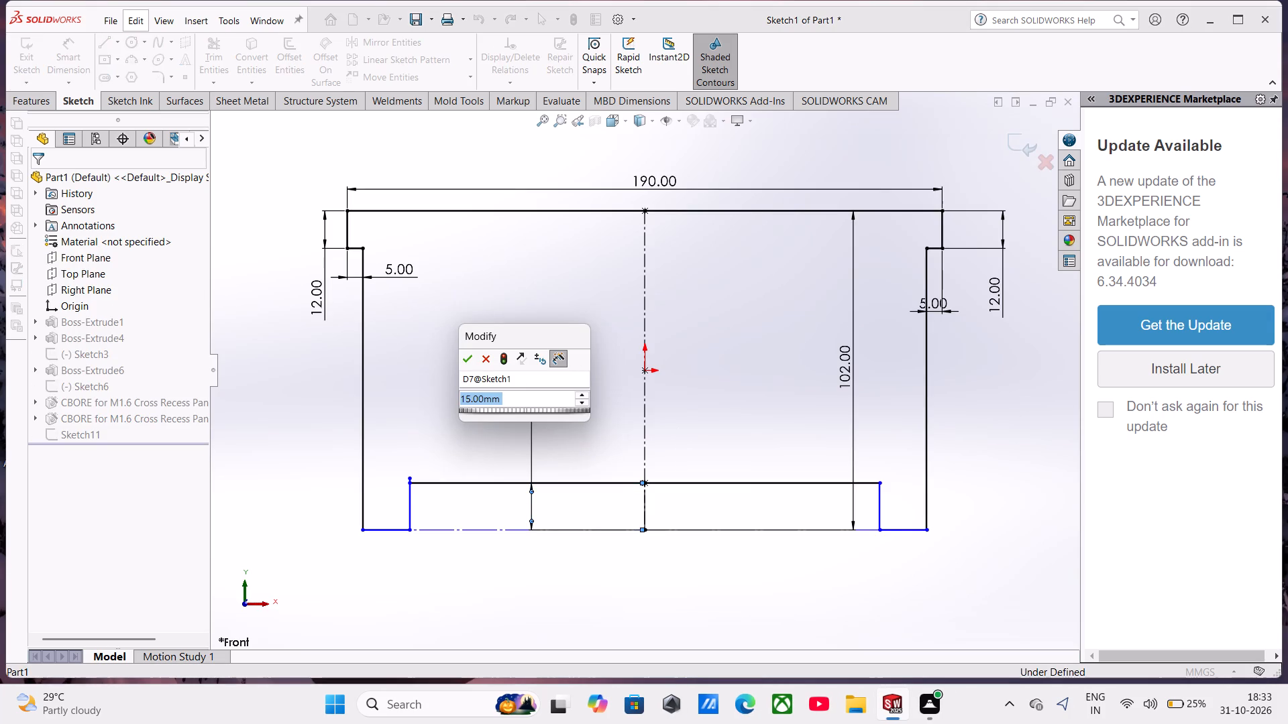
key(5)
key(Return)
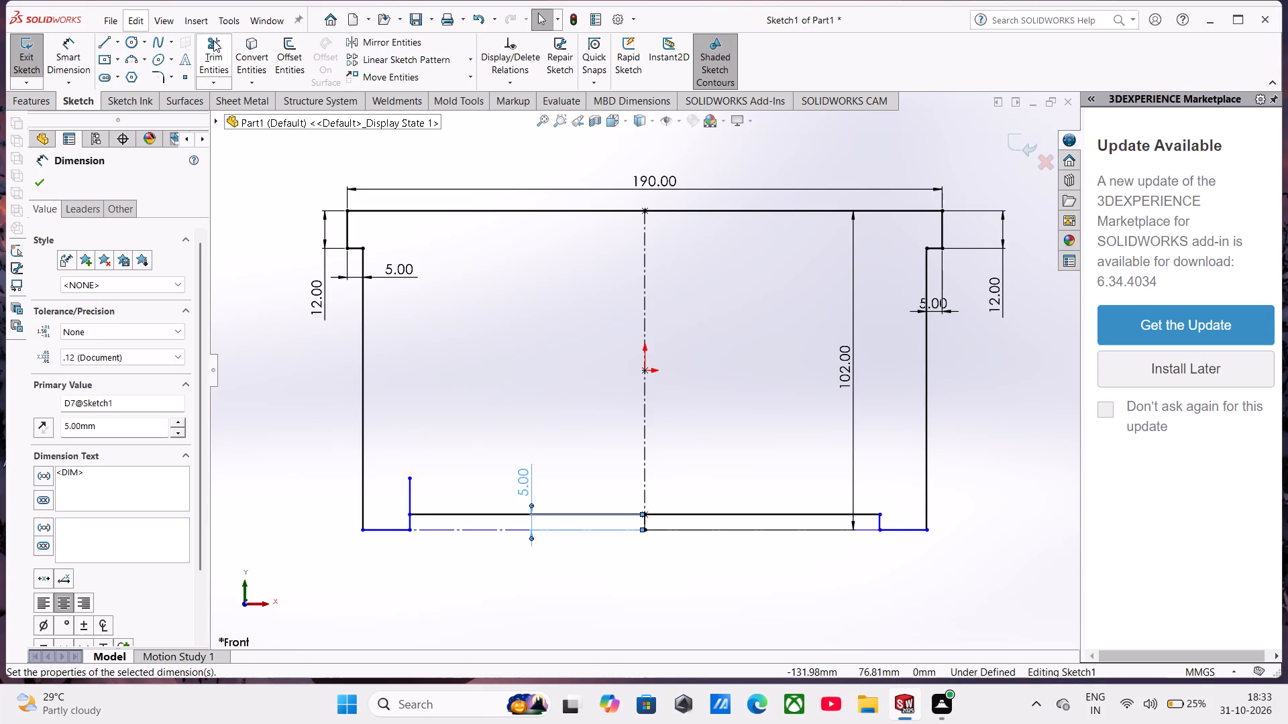
Trim the line end projecting above the recess's left corner and exit the base sketch to rebuild the block.
click(213, 40)
click(409, 495)
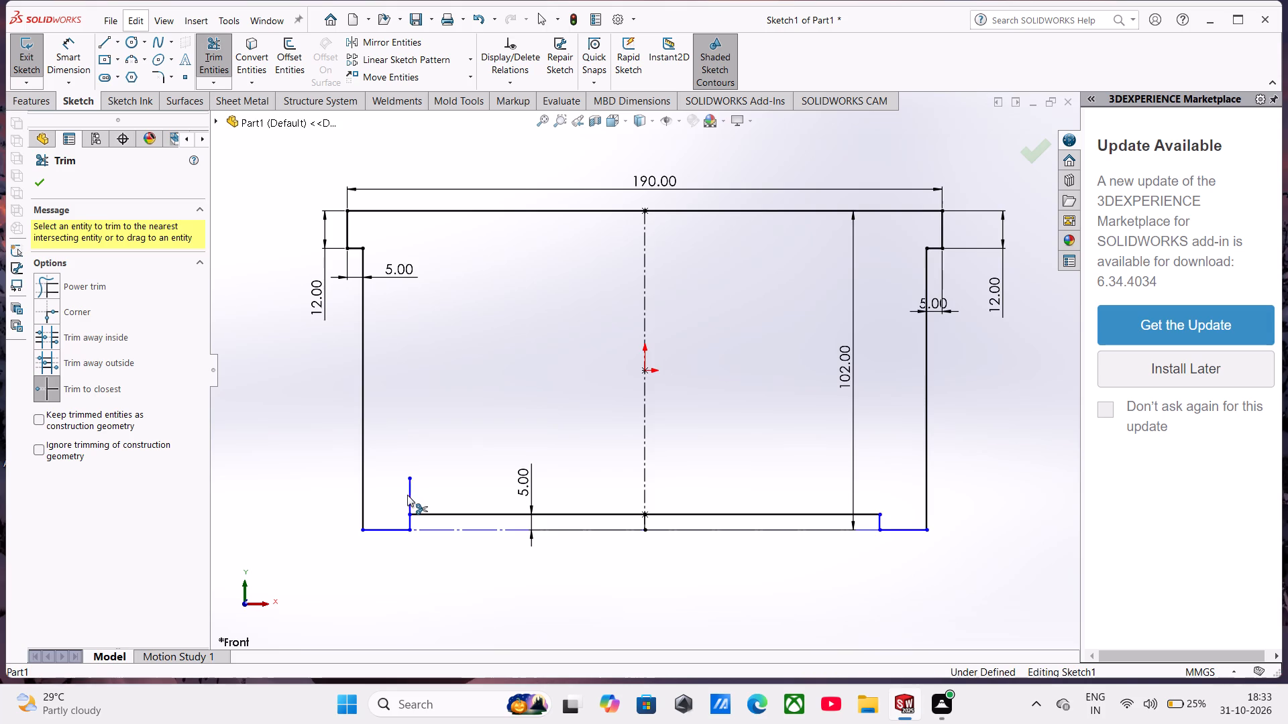
click(42, 182)
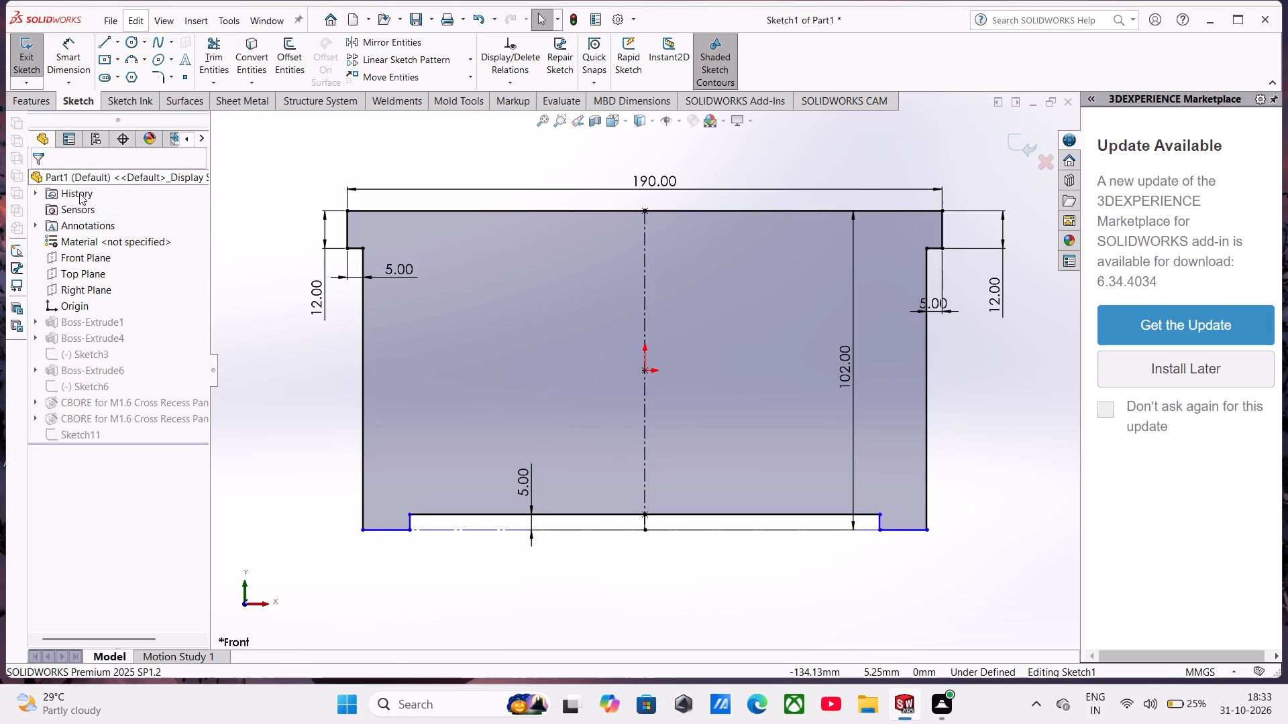
click(1035, 147)
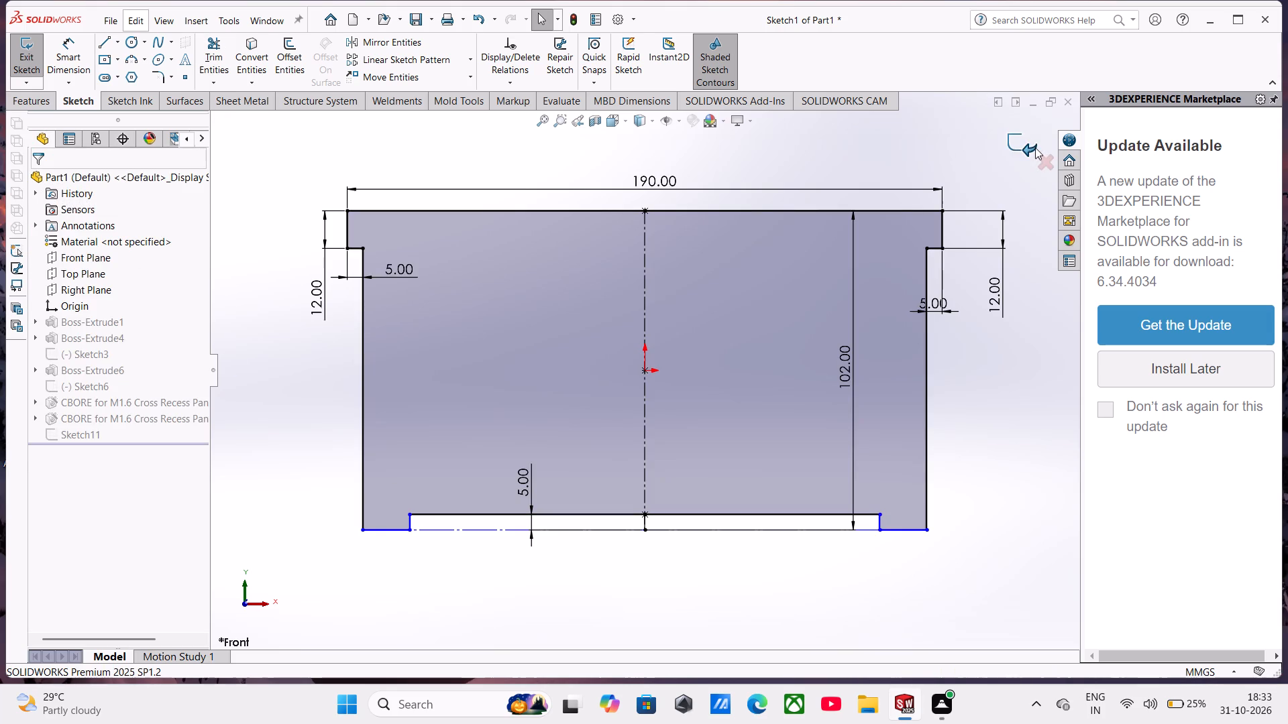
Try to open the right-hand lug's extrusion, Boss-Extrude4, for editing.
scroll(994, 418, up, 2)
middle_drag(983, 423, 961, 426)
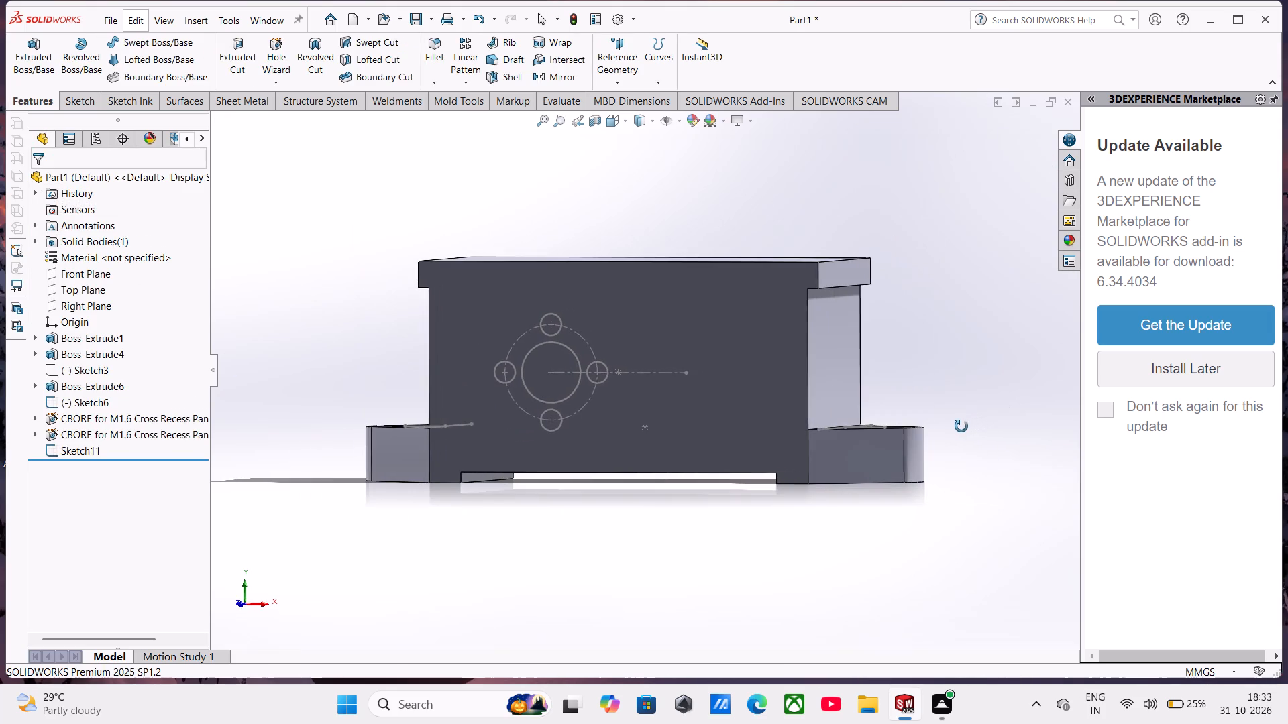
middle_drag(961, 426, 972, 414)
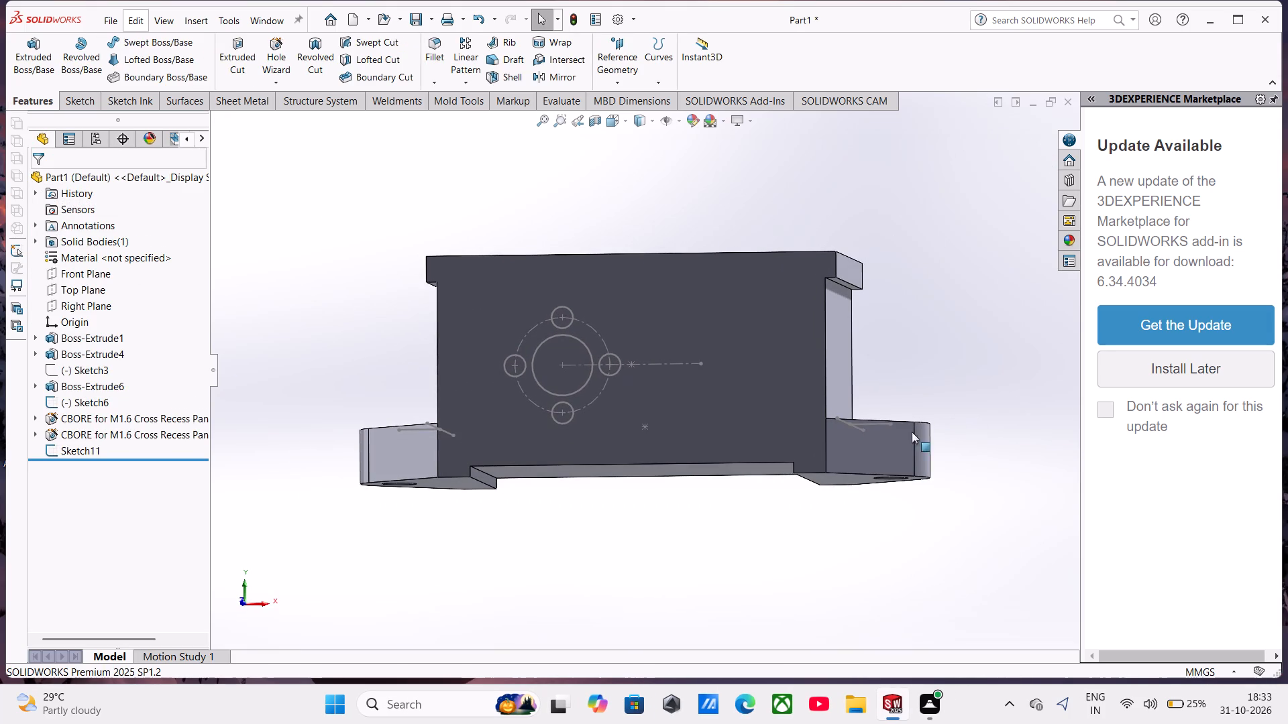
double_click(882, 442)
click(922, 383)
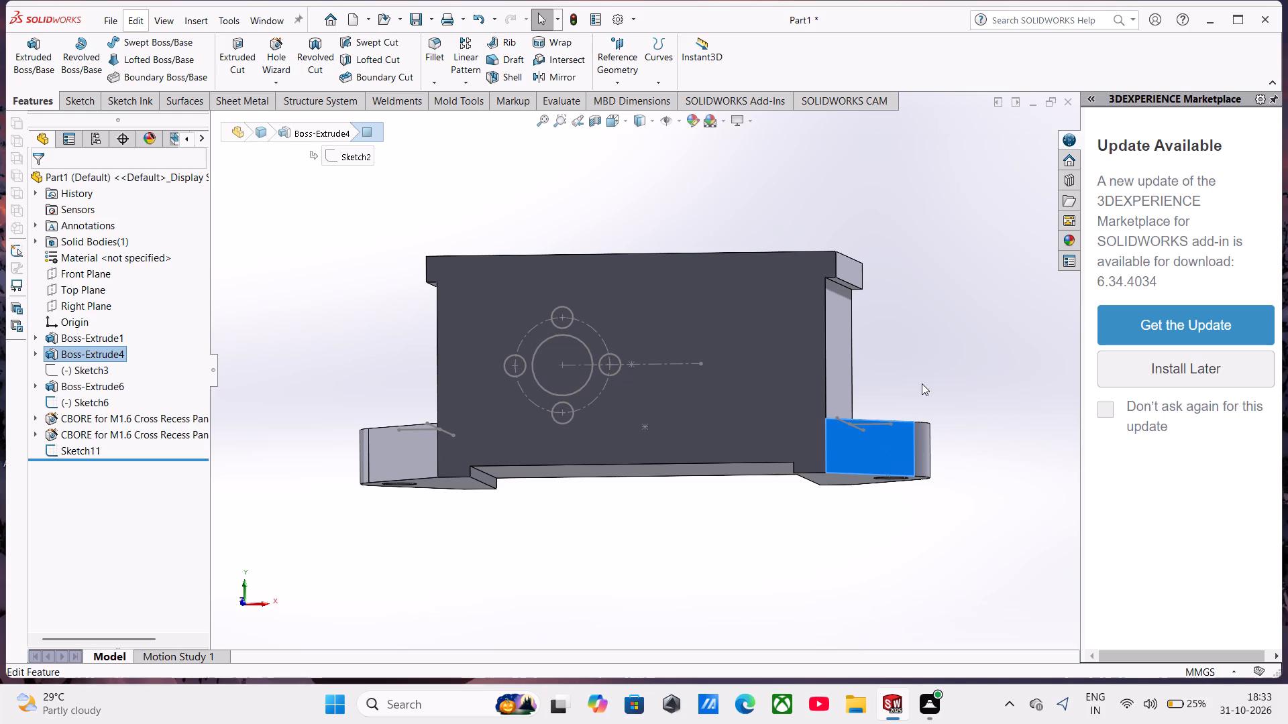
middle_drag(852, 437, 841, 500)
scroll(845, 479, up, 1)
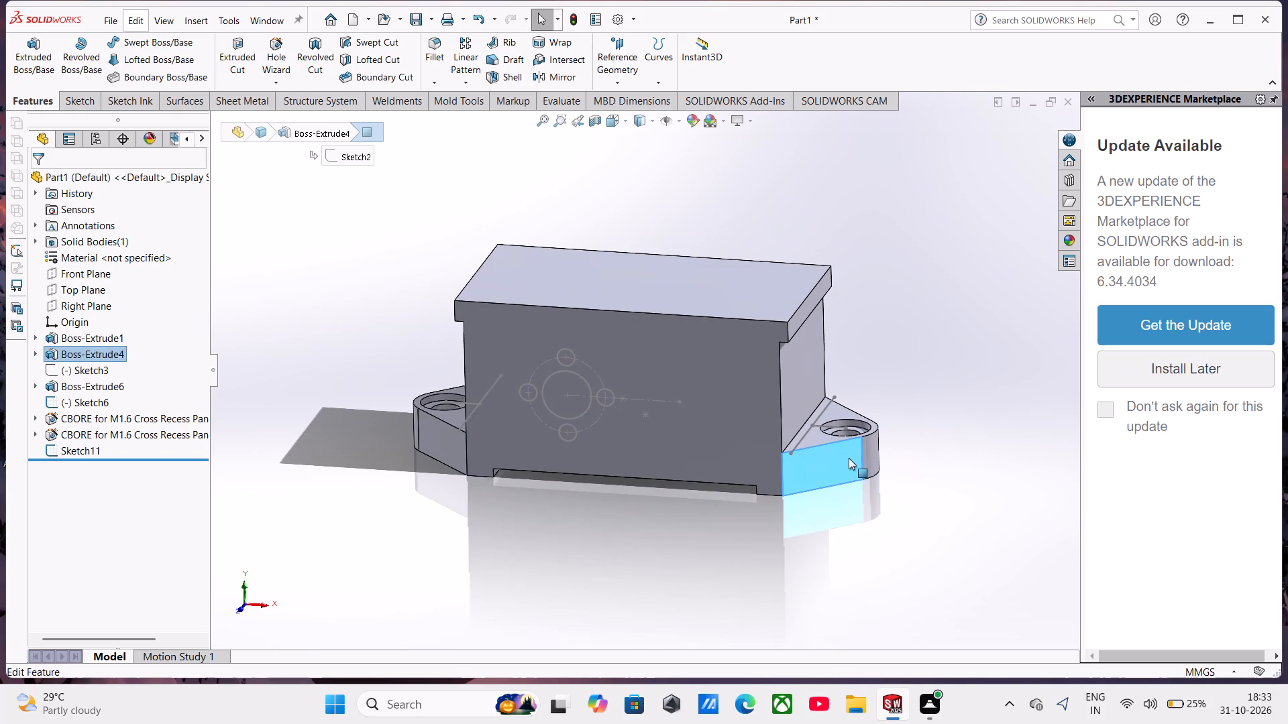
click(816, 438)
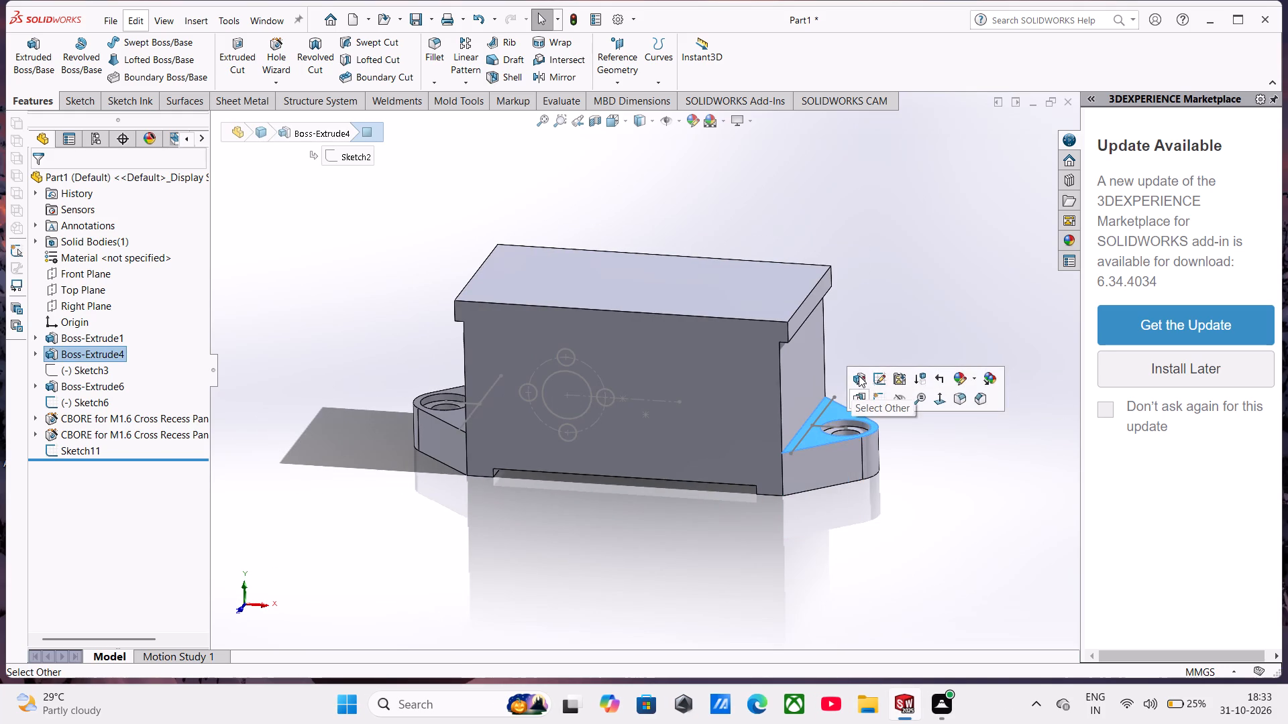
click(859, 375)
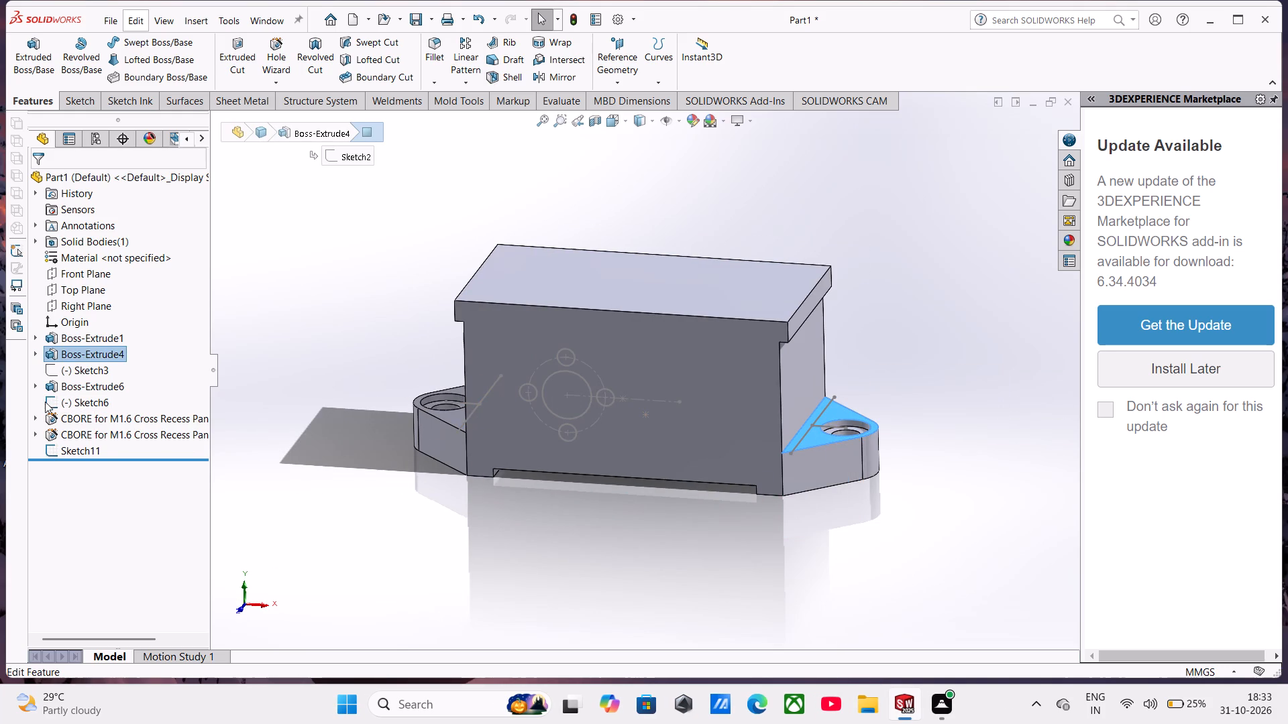
Delete the left lug's extrusion, Boss-Extrude6, keeping its sketch, and stop the rebuild for repair.
click(40, 390)
click(36, 386)
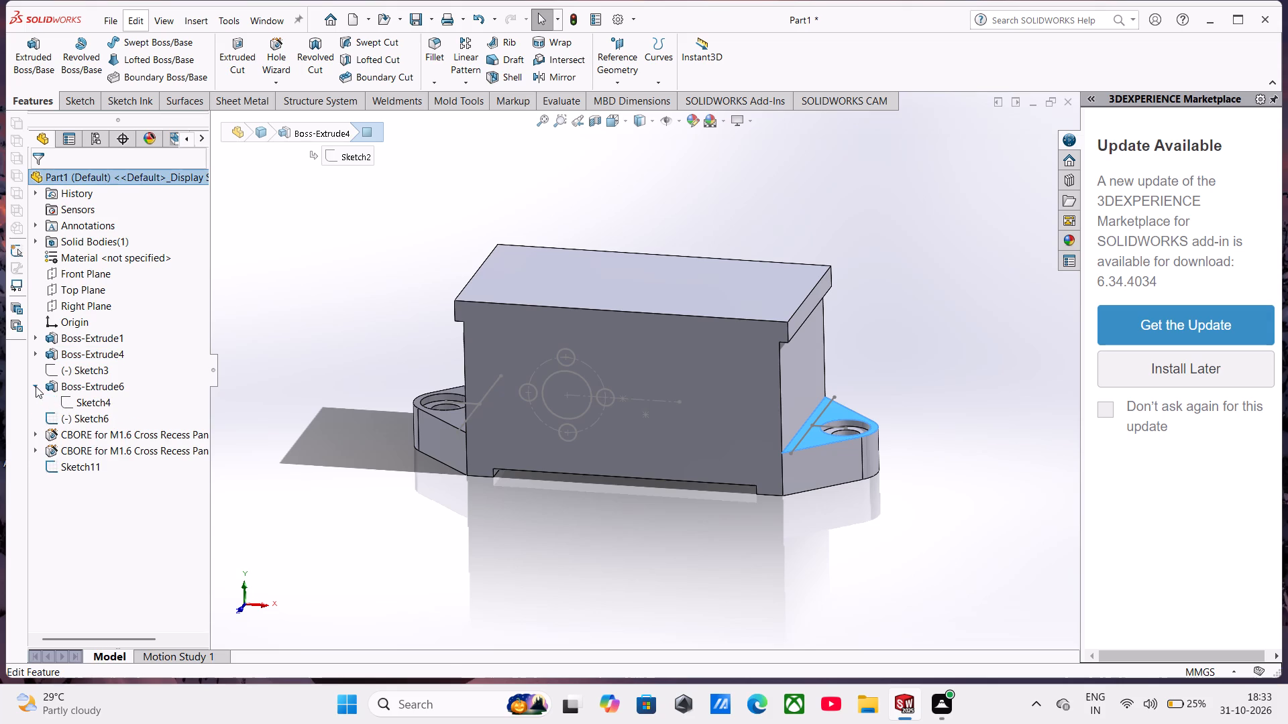
click(36, 387)
double_click(35, 386)
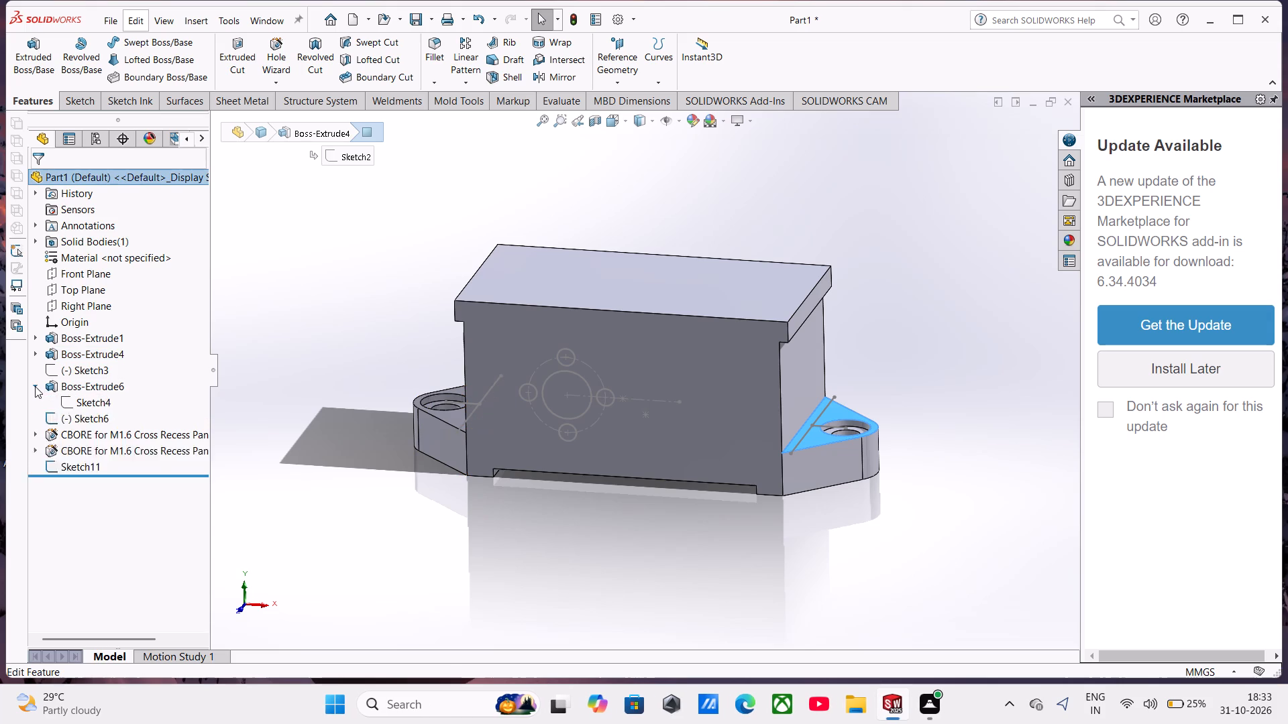
right_click(86, 389)
click(97, 359)
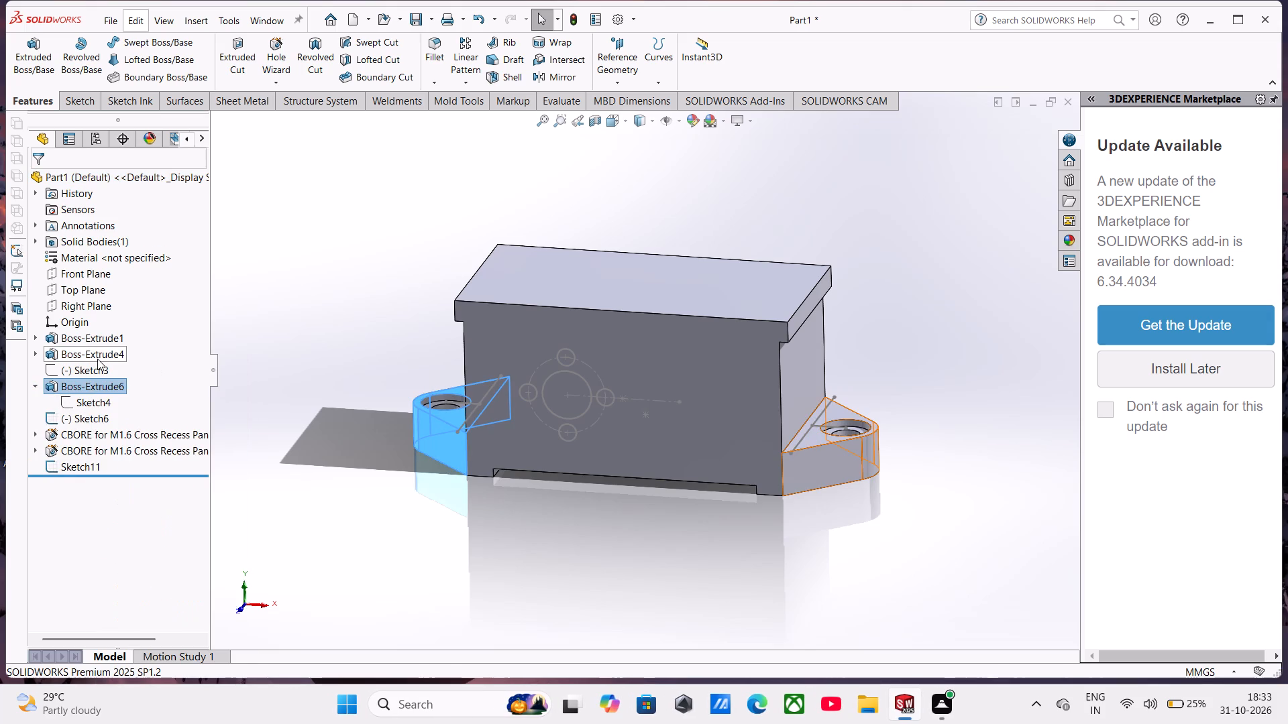
right_click(91, 388)
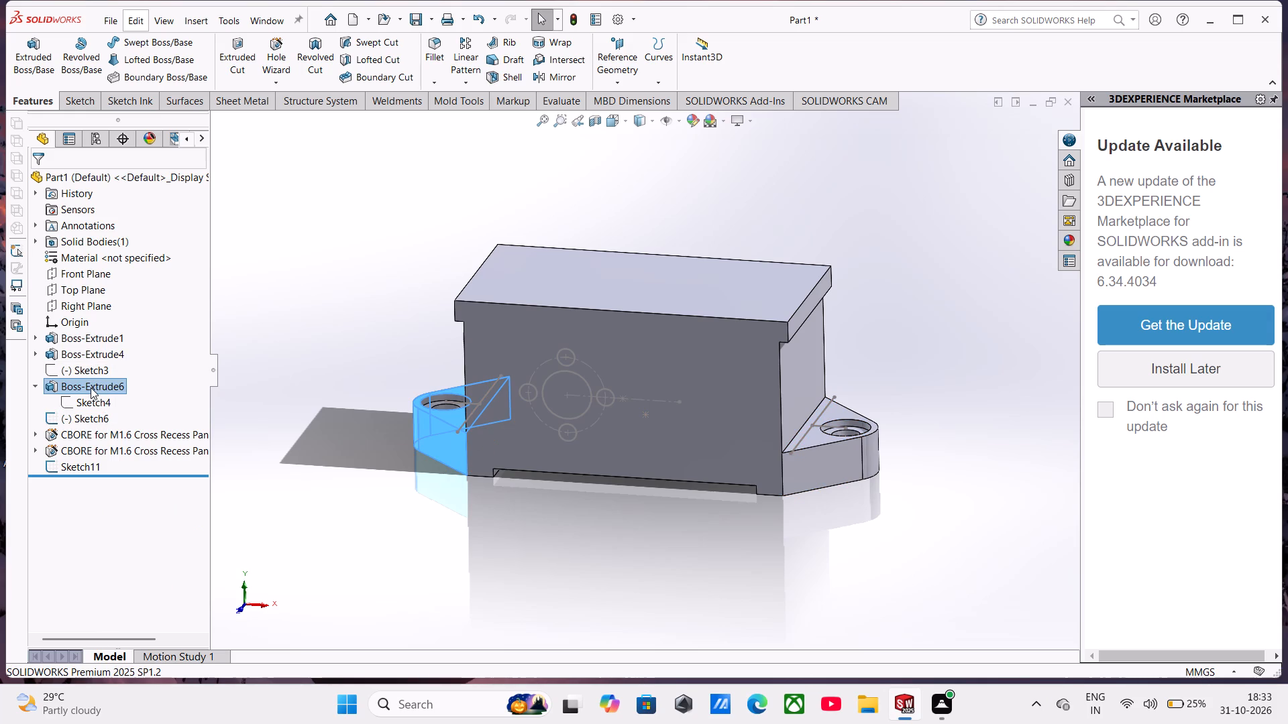
click(123, 461)
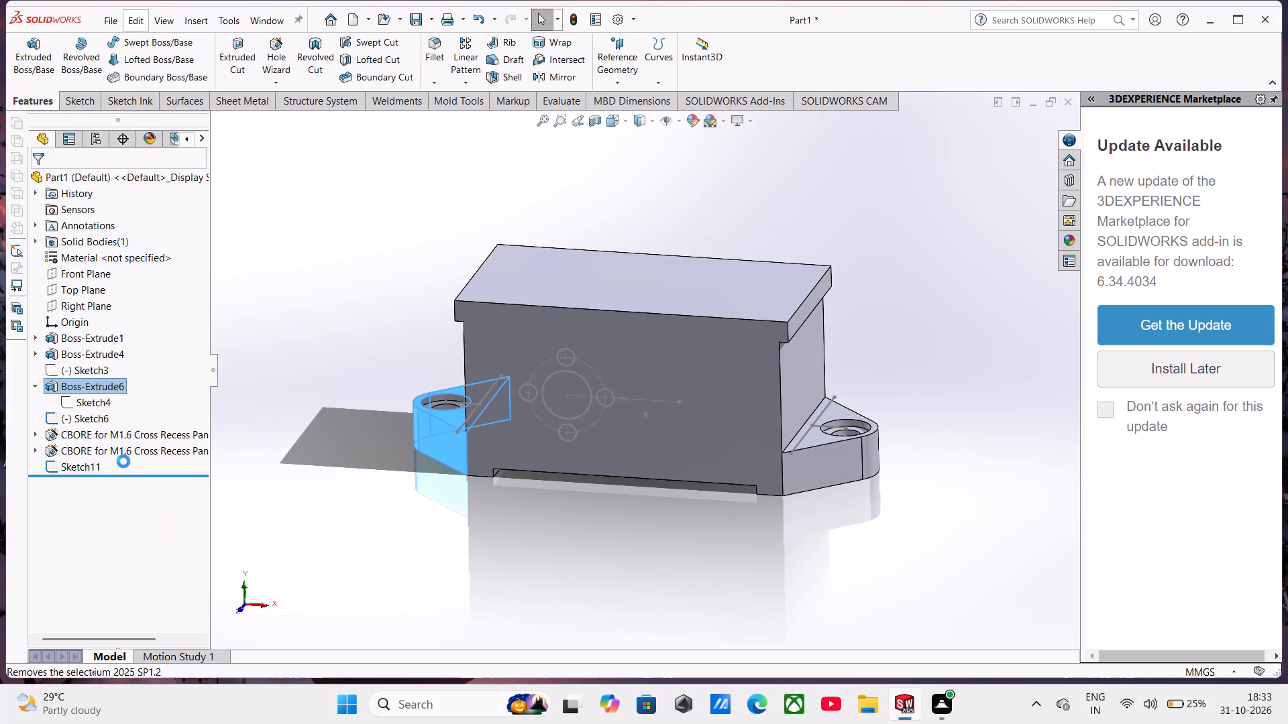
drag(661, 361, 701, 364)
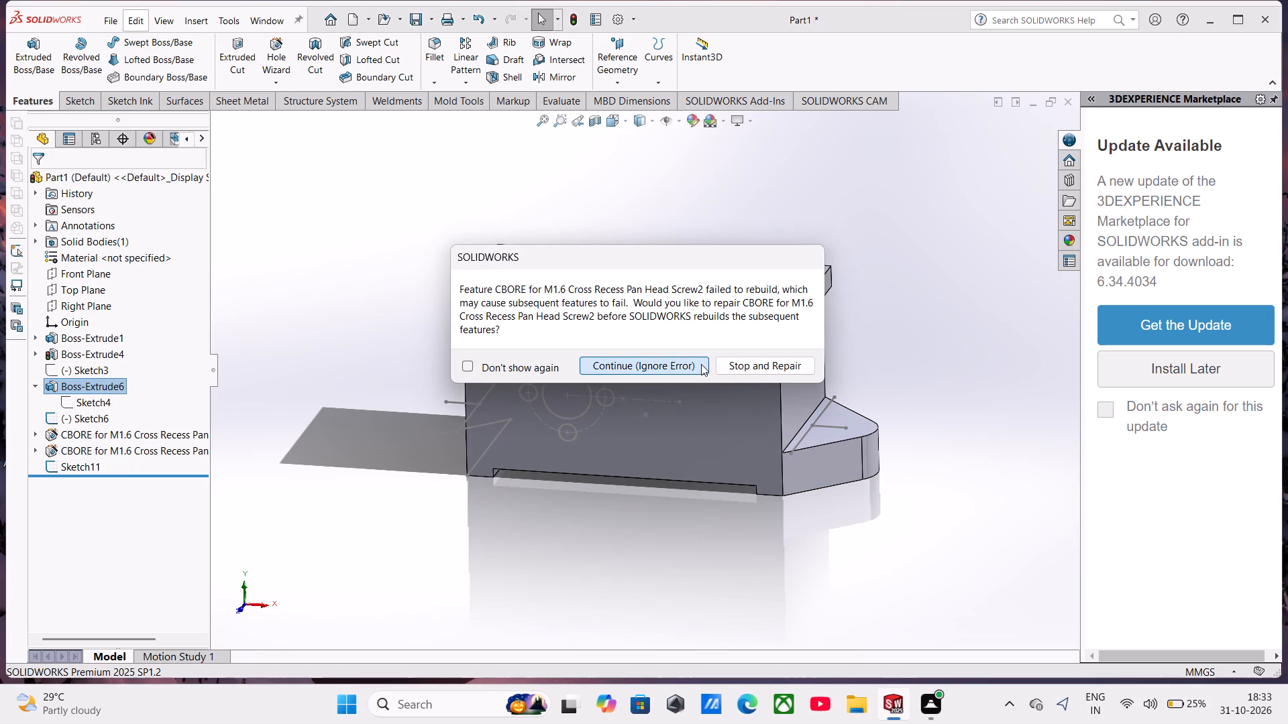
drag(701, 364, 763, 369)
click(763, 366)
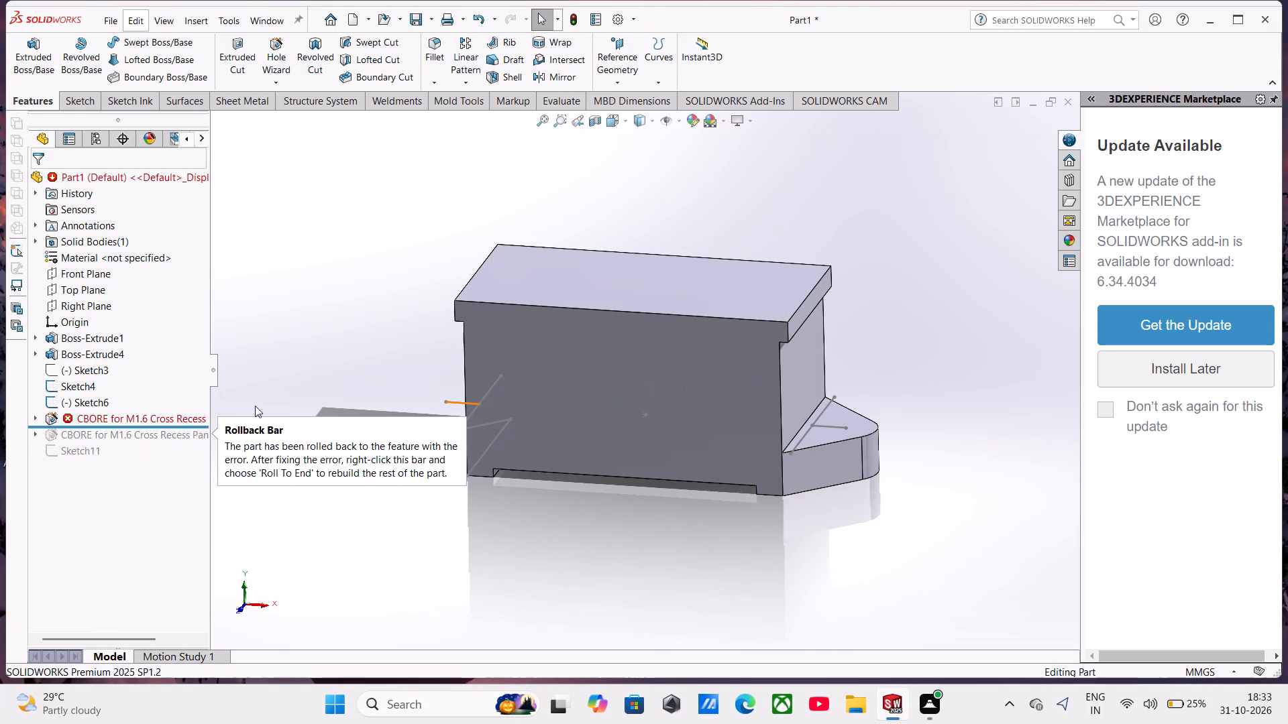
Delete the failed counterbore hole feature, CBORE for M1.6 Cross Recess Pan Head Screw2.
right_click(119, 416)
click(203, 506)
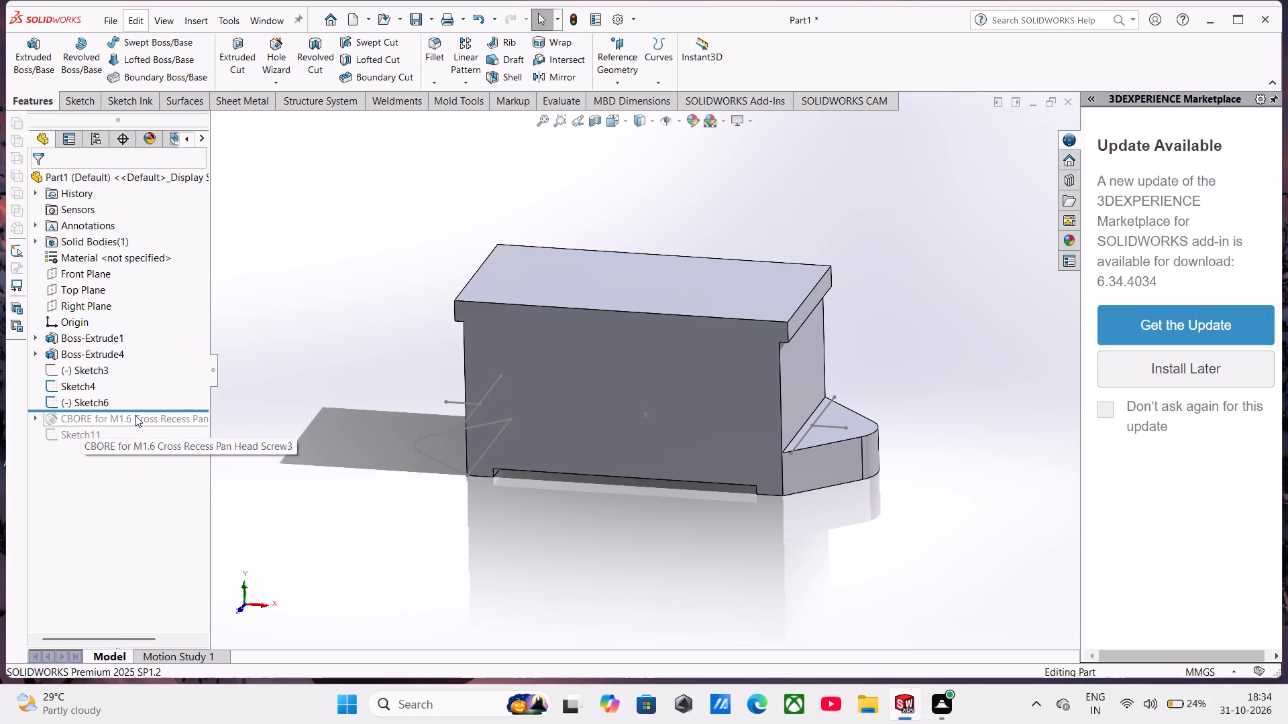
Extrude the left lug's profile, Sketch4, upward as a 10 mm blind boss merged with the block.
middle_drag(577, 498, 605, 465)
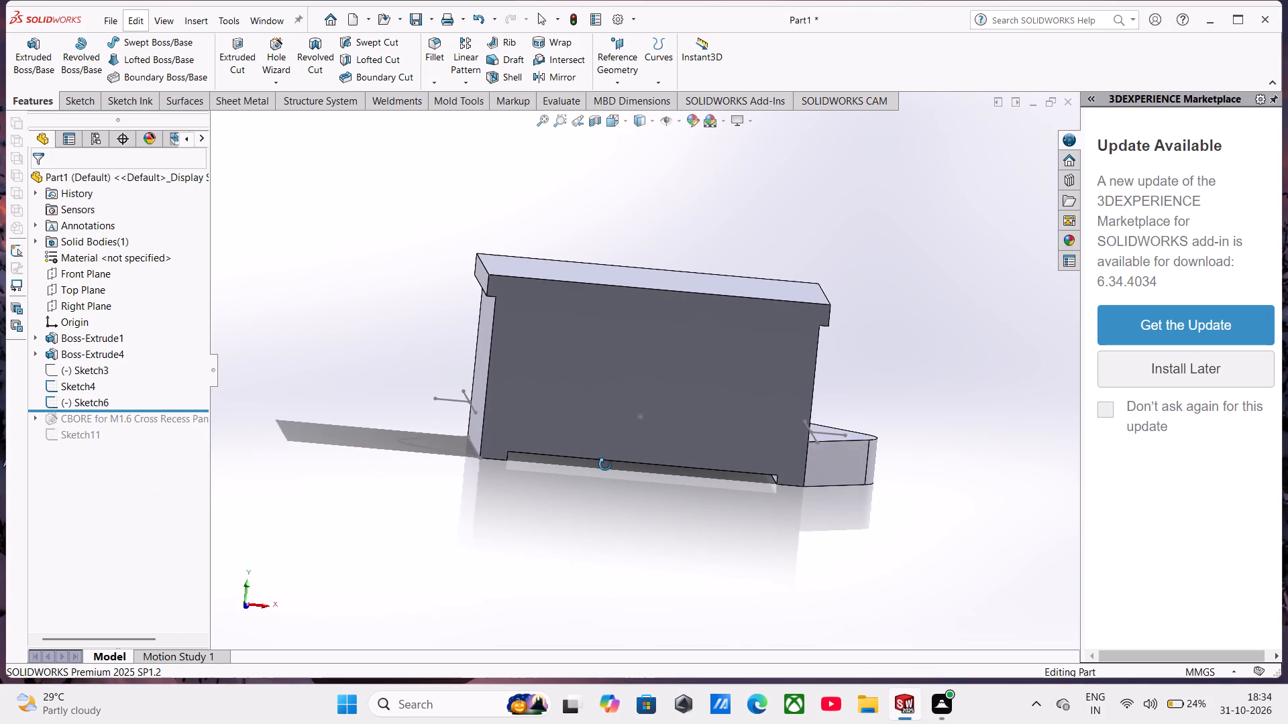
middle_drag(605, 465, 619, 509)
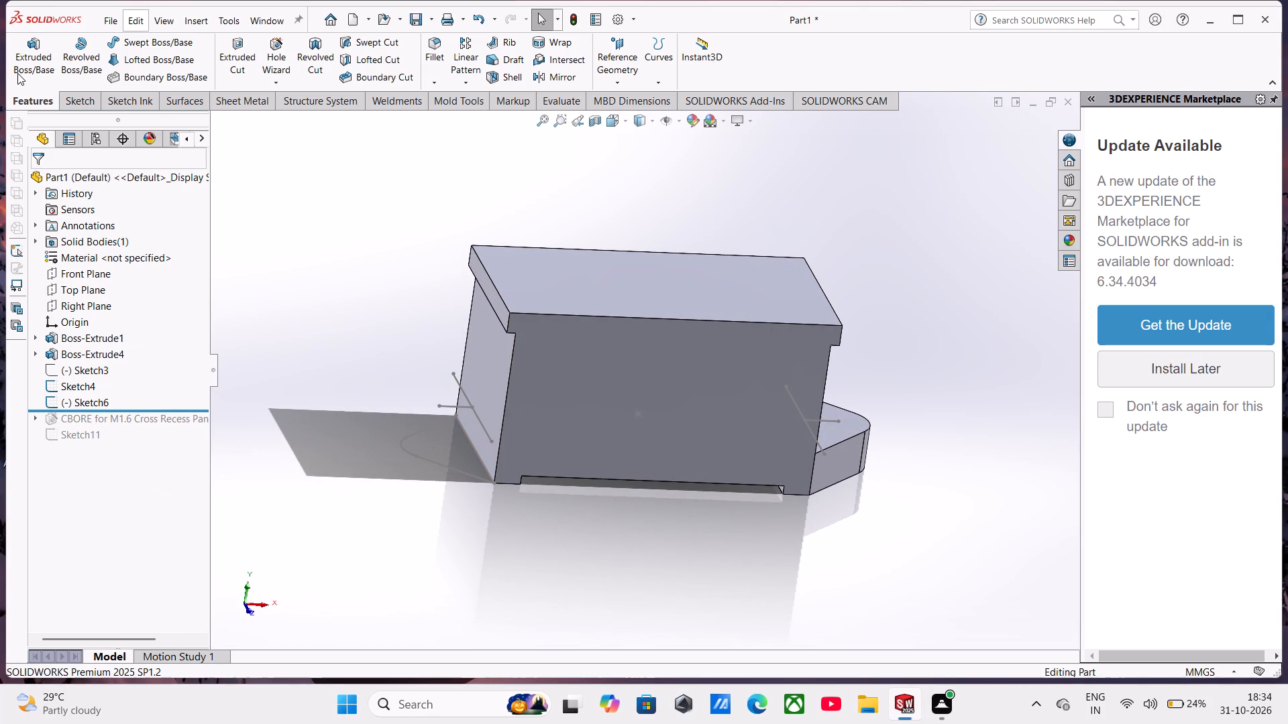
click(19, 68)
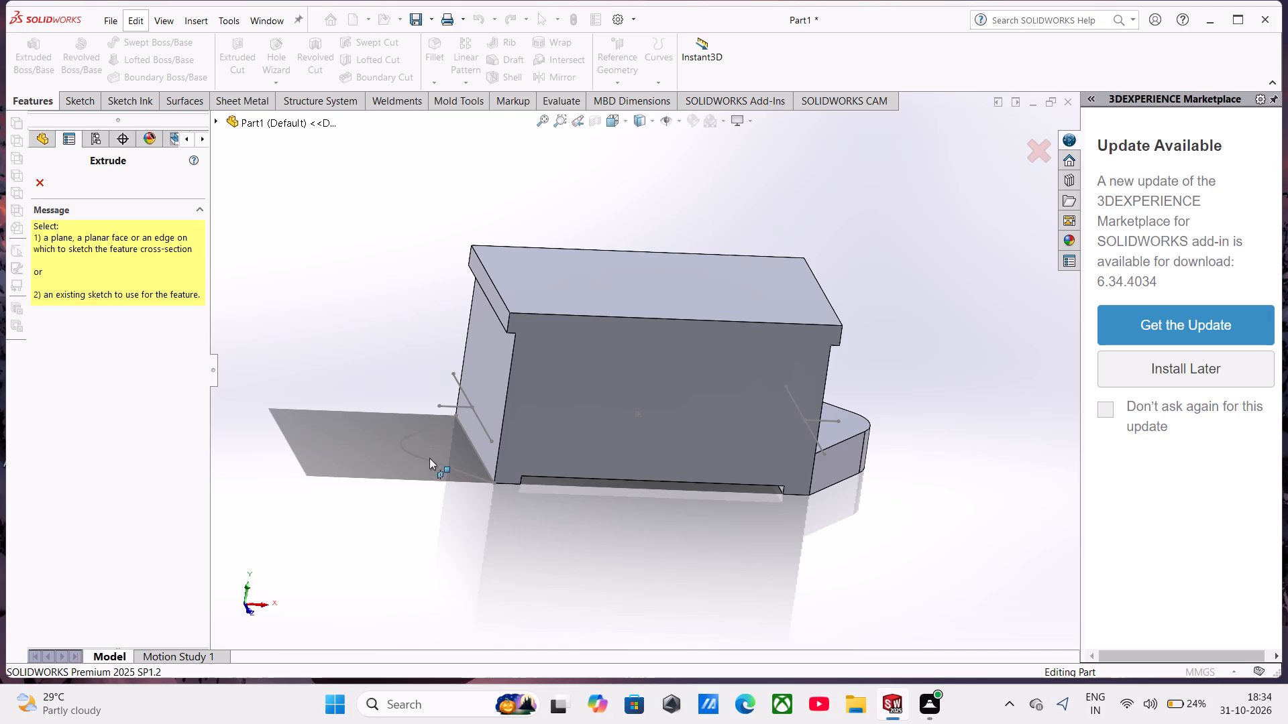
click(424, 459)
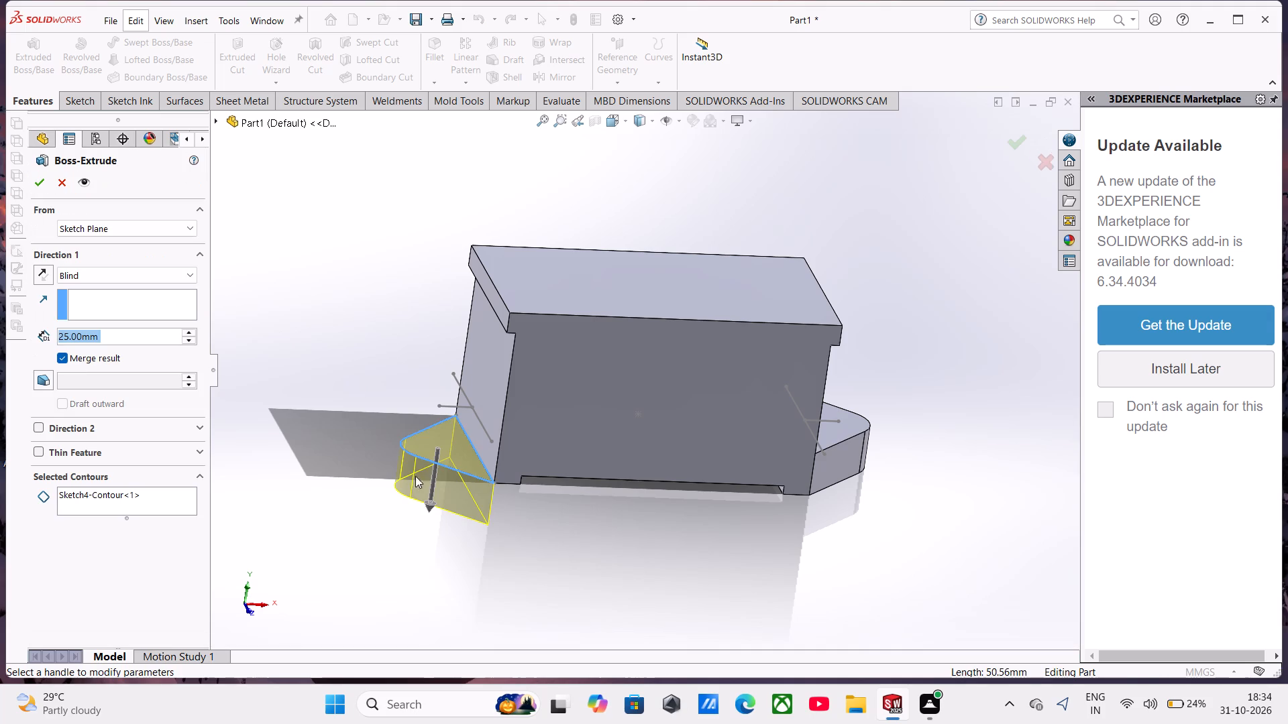
click(40, 266)
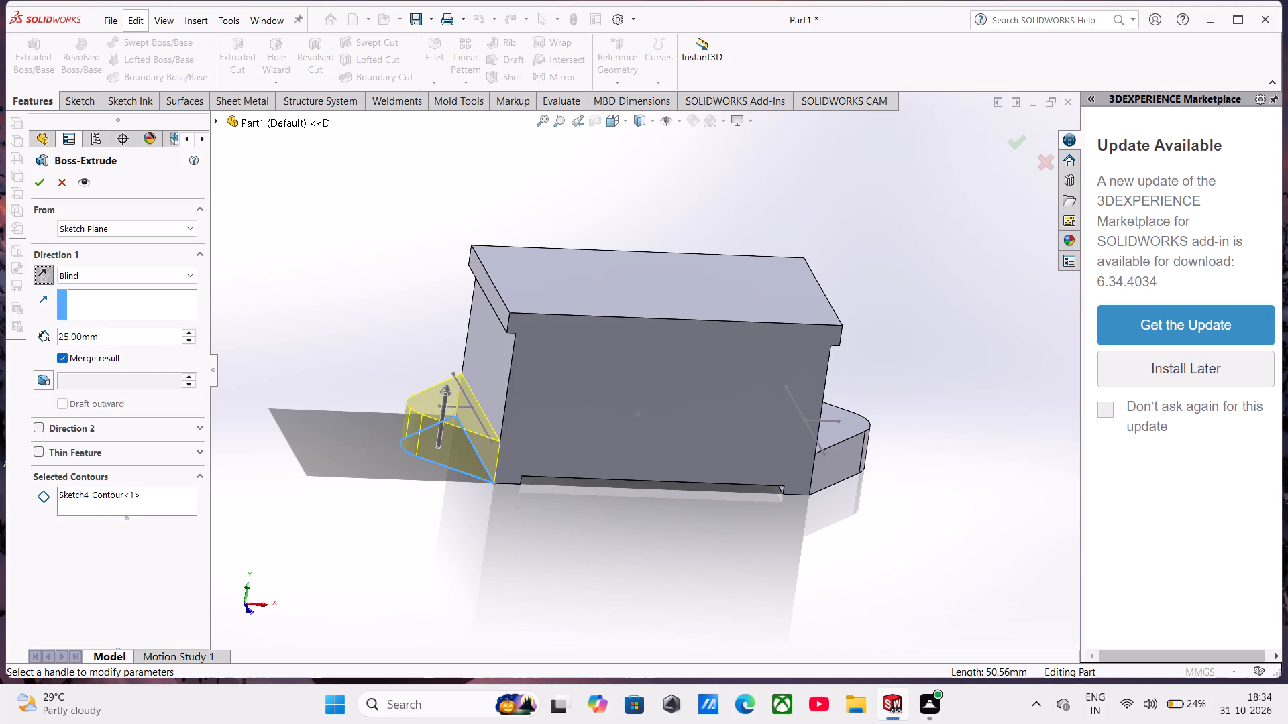
drag(125, 338, 24, 351)
text(10)
key(Return)
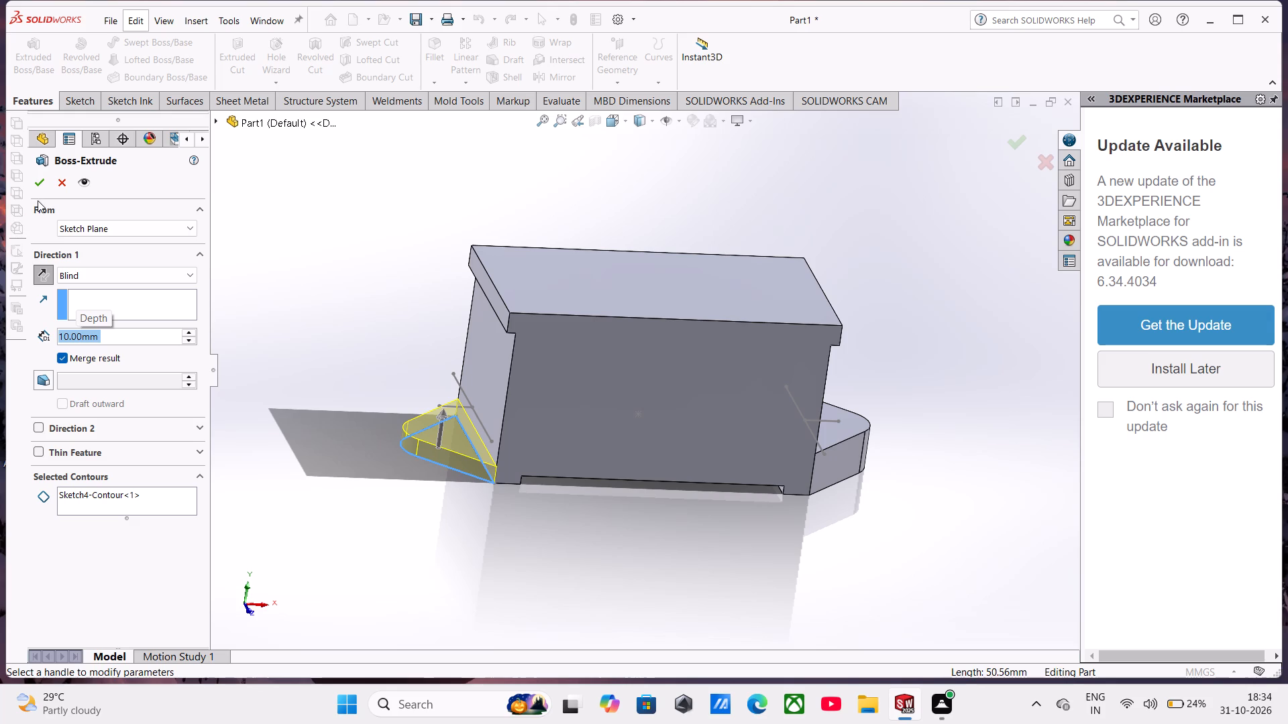
click(38, 192)
Delete the right lug's extrusion, Boss-Extrude4, keeping its sketch, and stop the rebuild for repair.
middle_drag(624, 432, 586, 423)
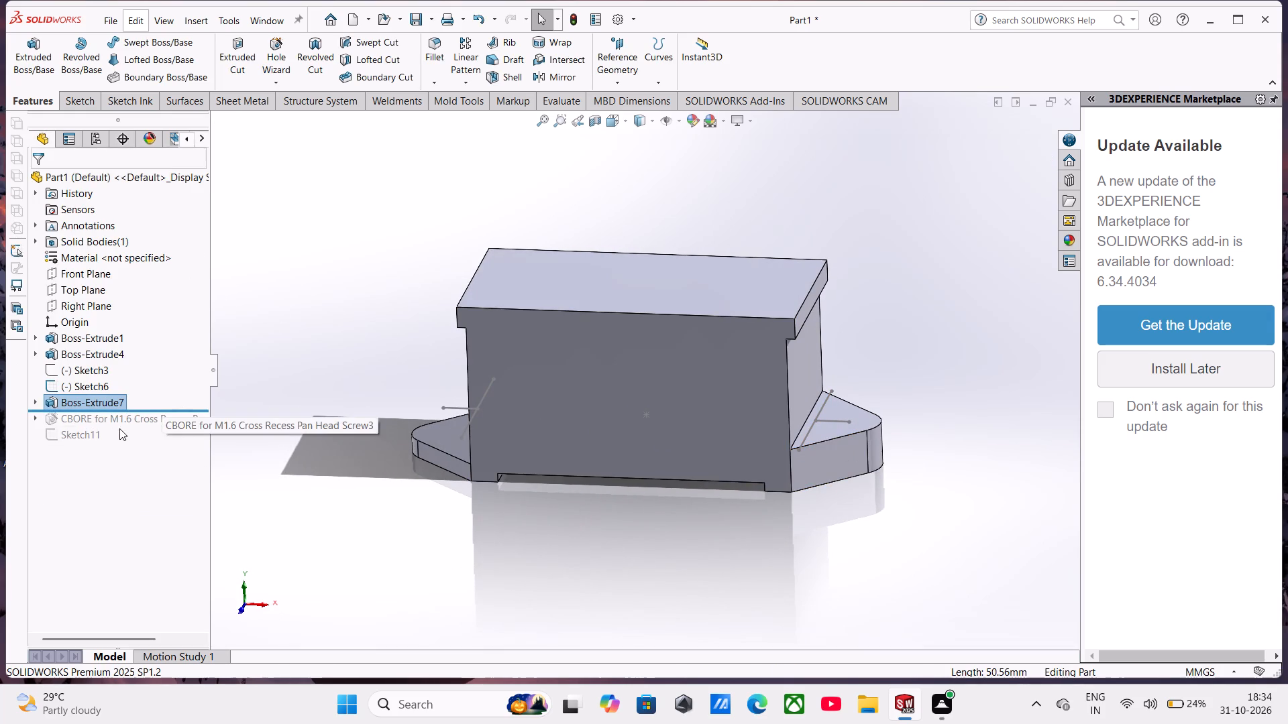
right_click(76, 406)
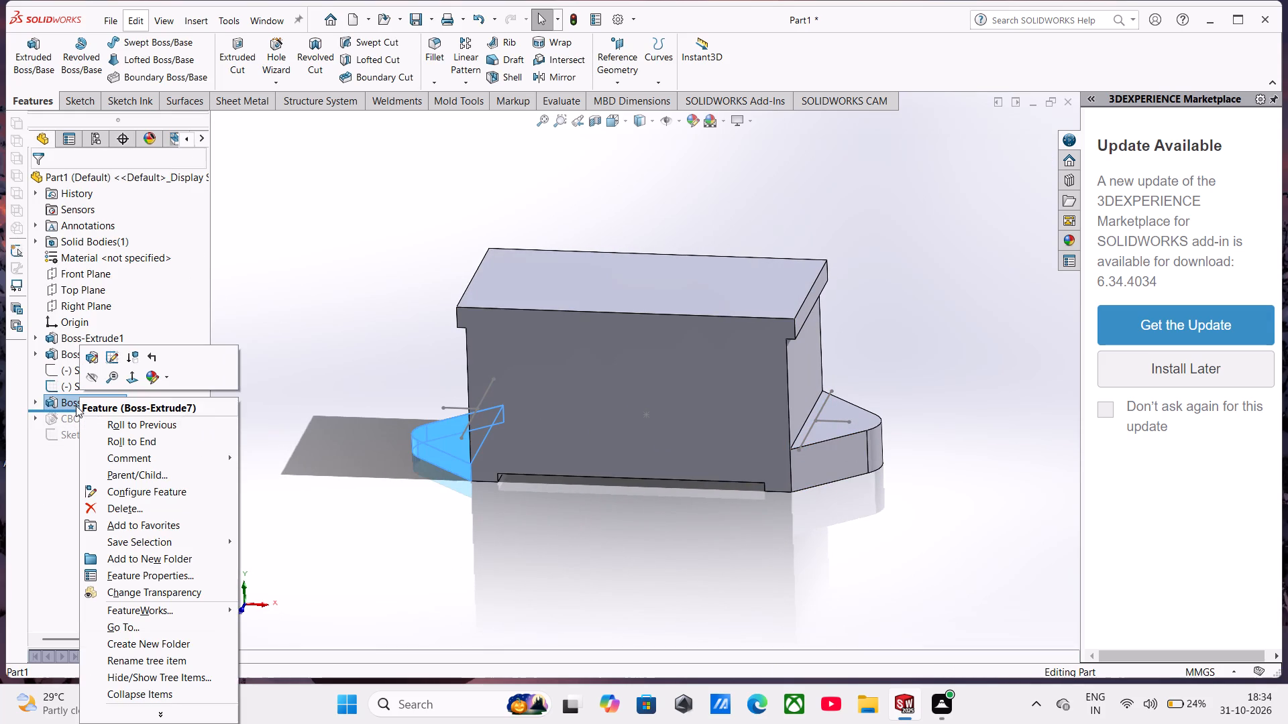
click(287, 271)
click(103, 355)
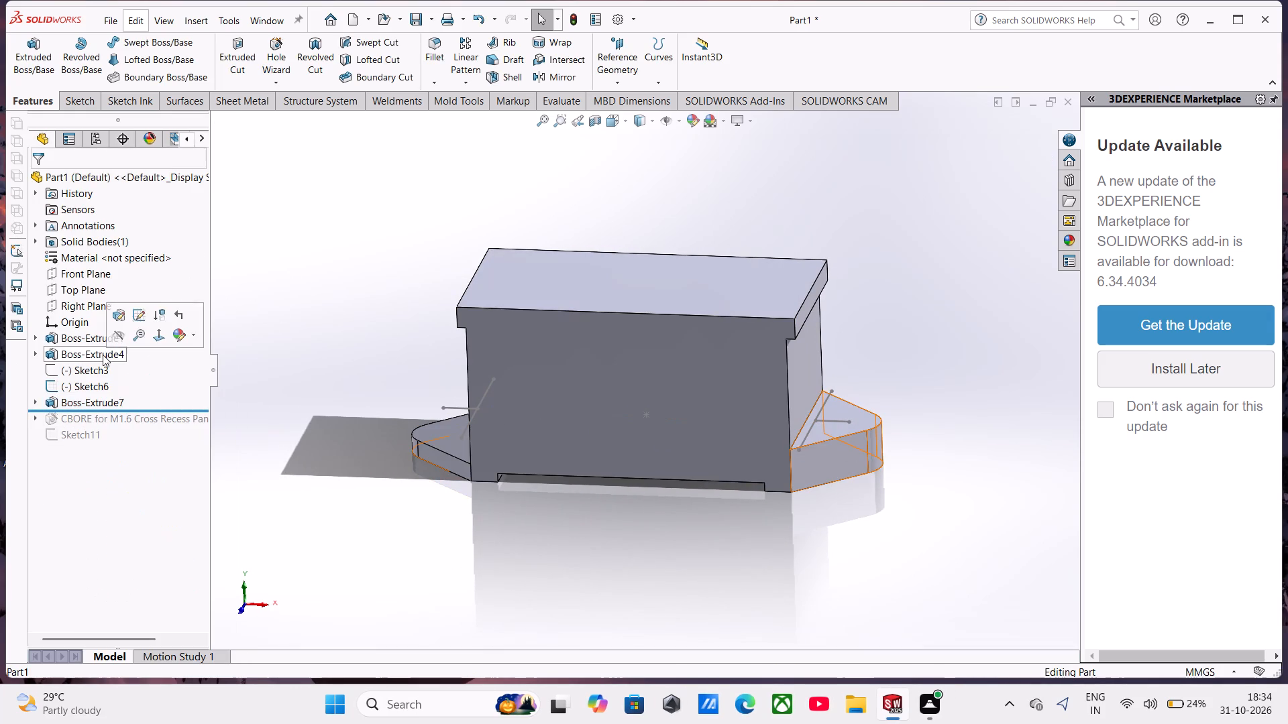
click(113, 316)
right_click(80, 350)
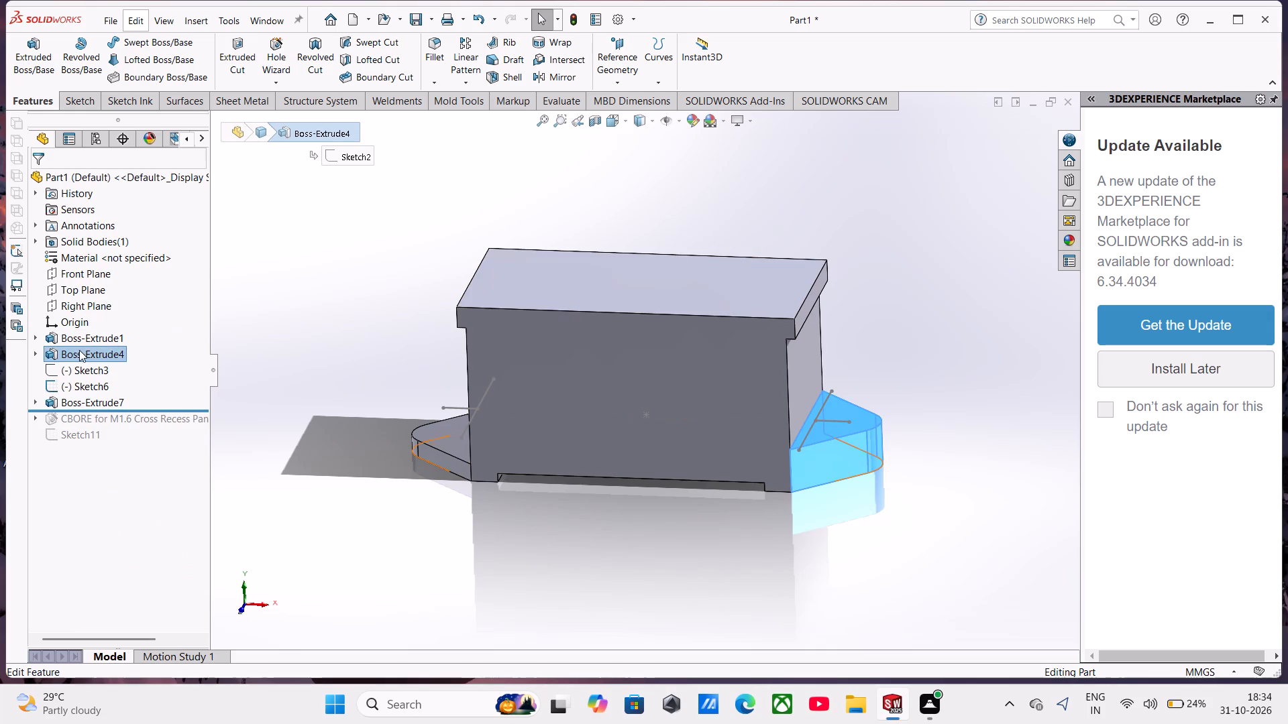
click(133, 455)
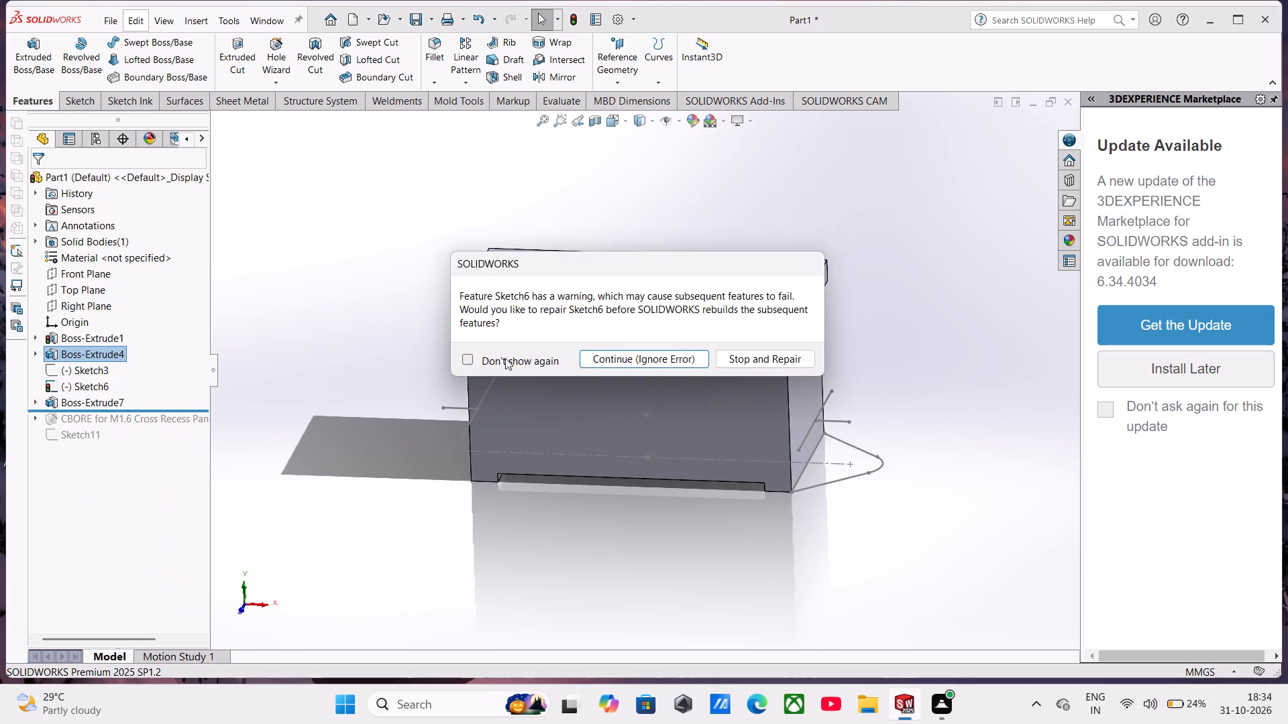
click(726, 361)
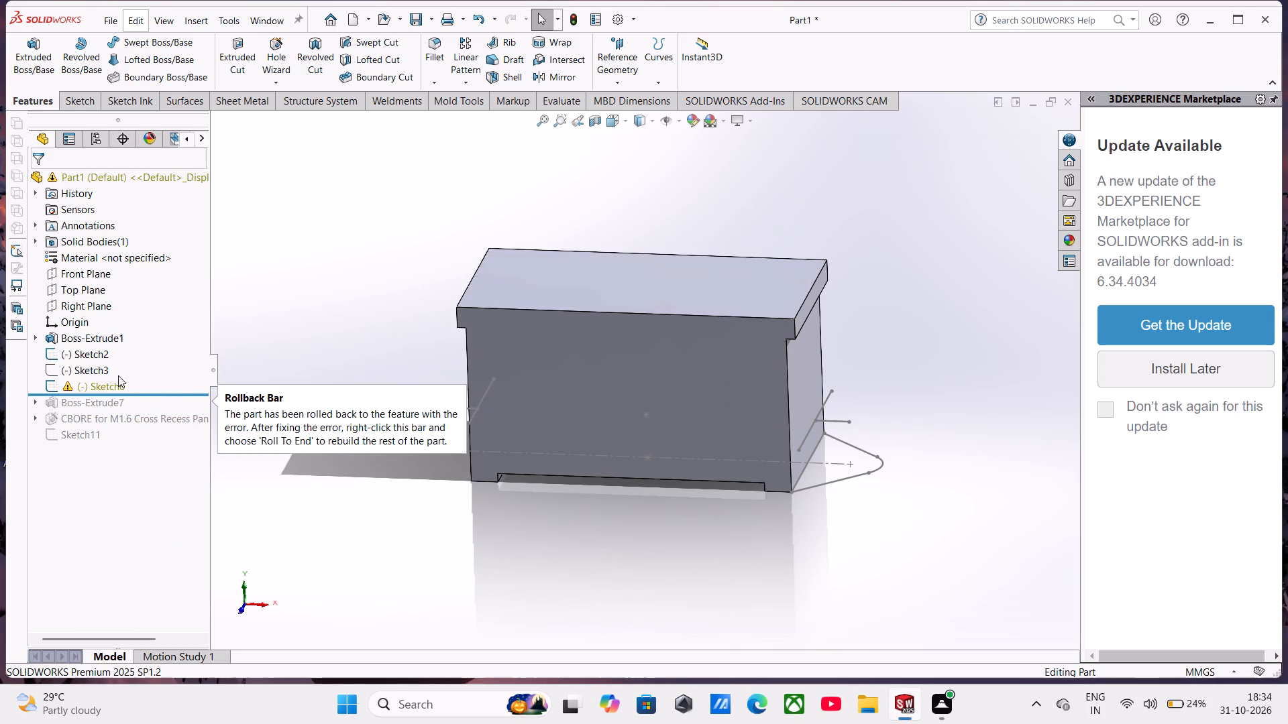
Delete the faulty hole-position sketch, Sketch6, and roll the feature history forward to the end.
right_click(109, 381)
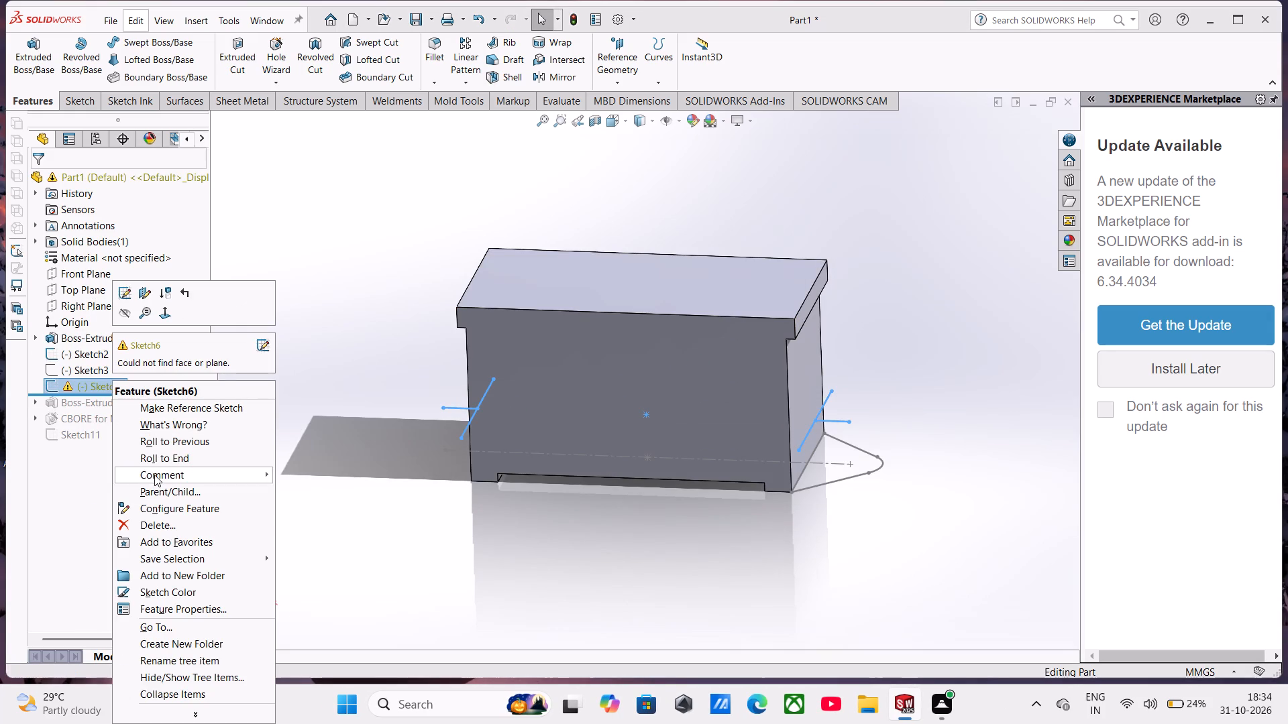
click(163, 519)
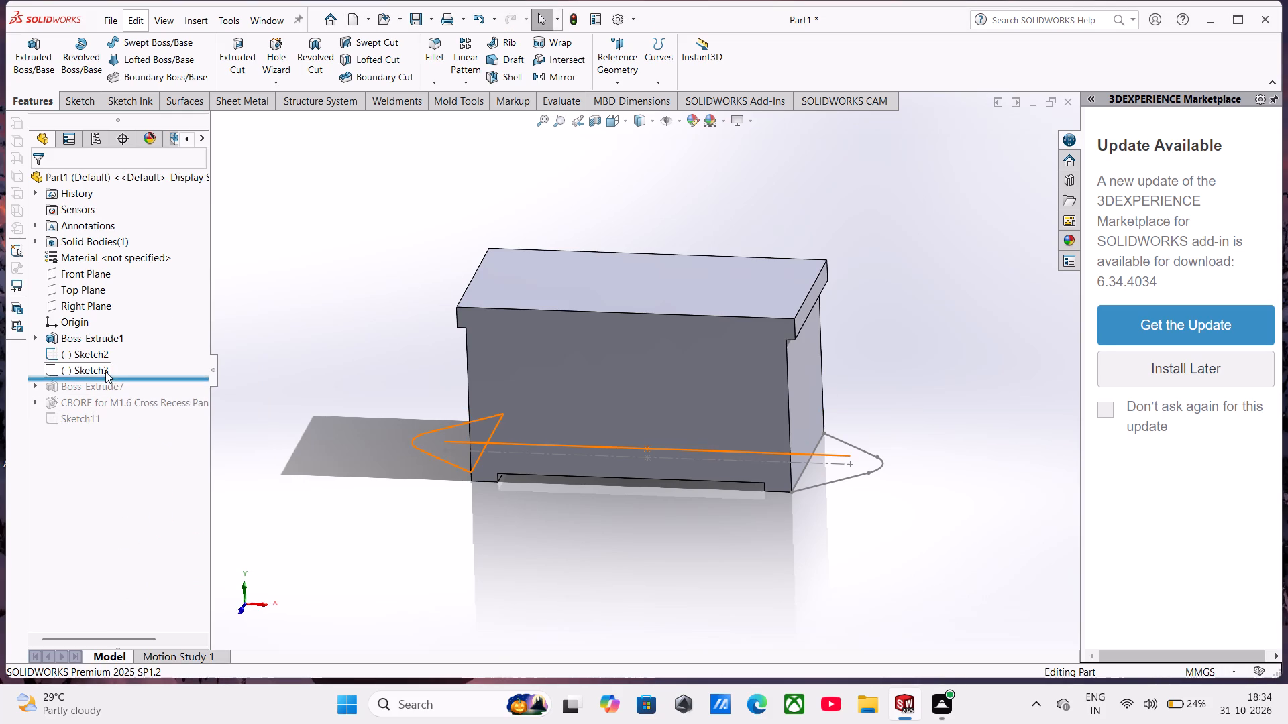
drag(141, 379, 148, 432)
Extrude the right lug's profile, Sketch2, upward as a 10 mm blind boss merged with the block.
middle_drag(364, 415, 357, 372)
click(48, 43)
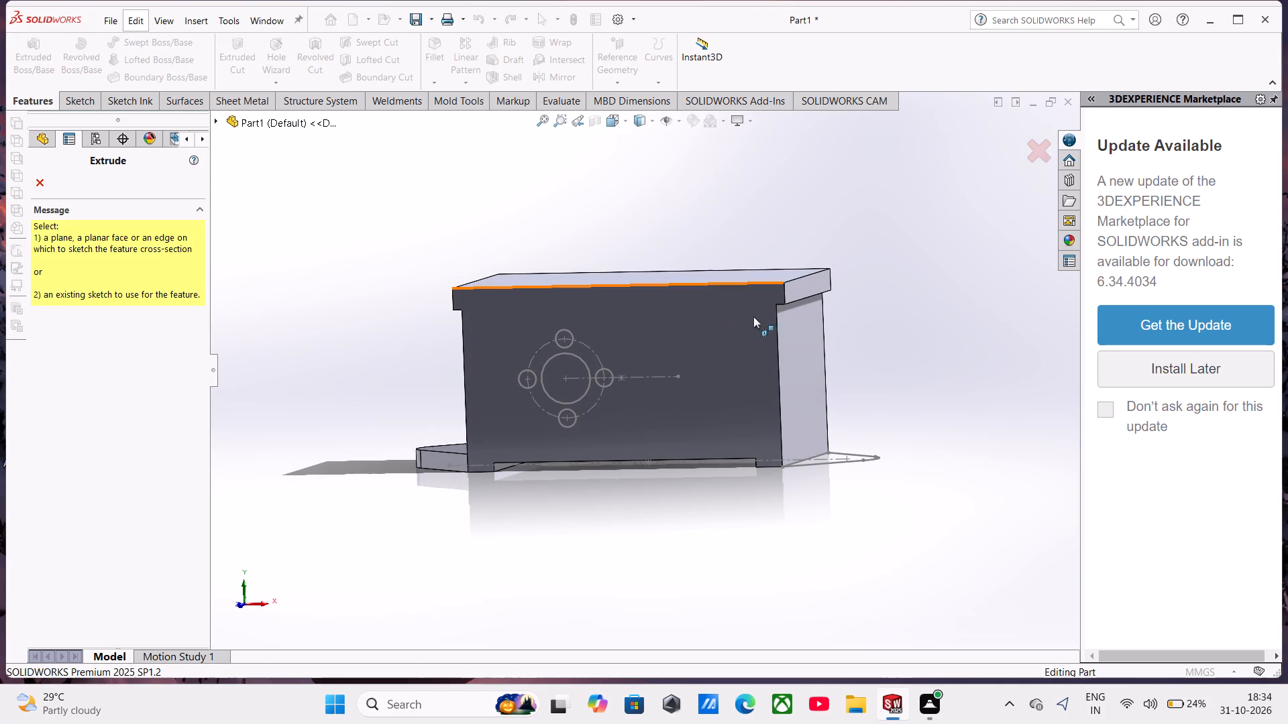
click(828, 463)
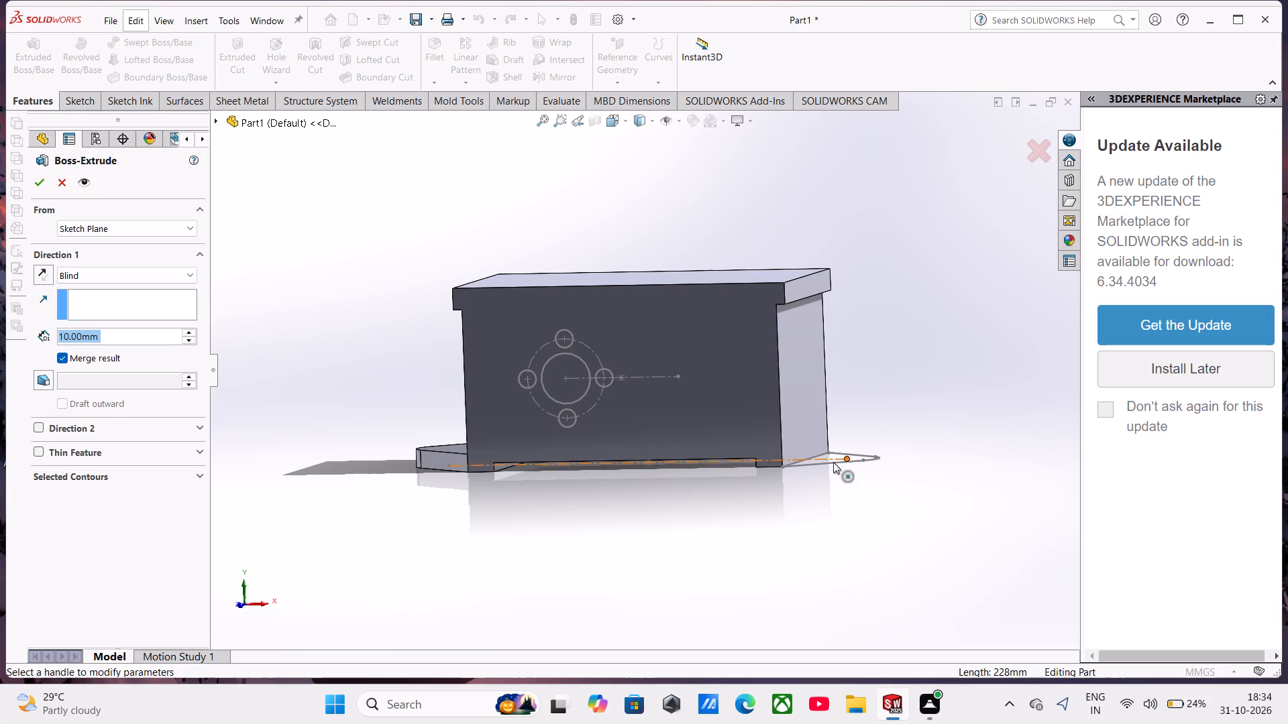
click(42, 276)
click(35, 189)
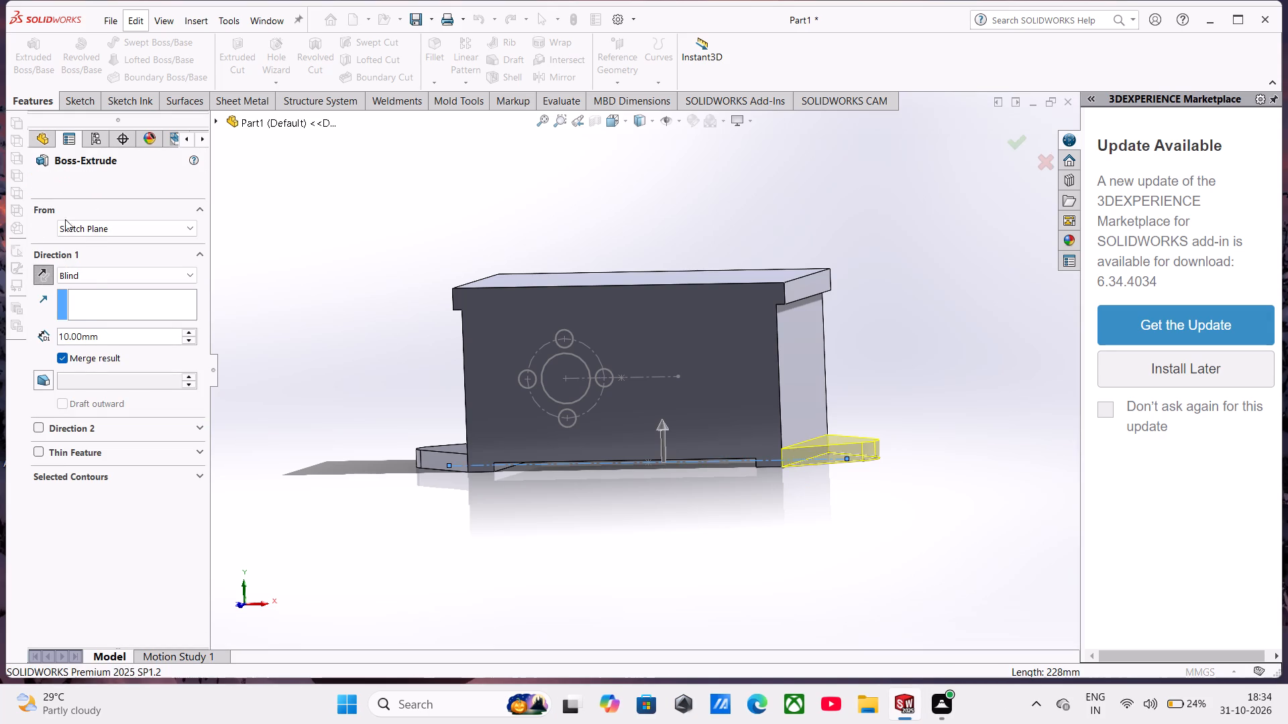
Delete the remaining failed counterbore hole feature for the M1.6 cross recess pan head screw.
right_click(180, 380)
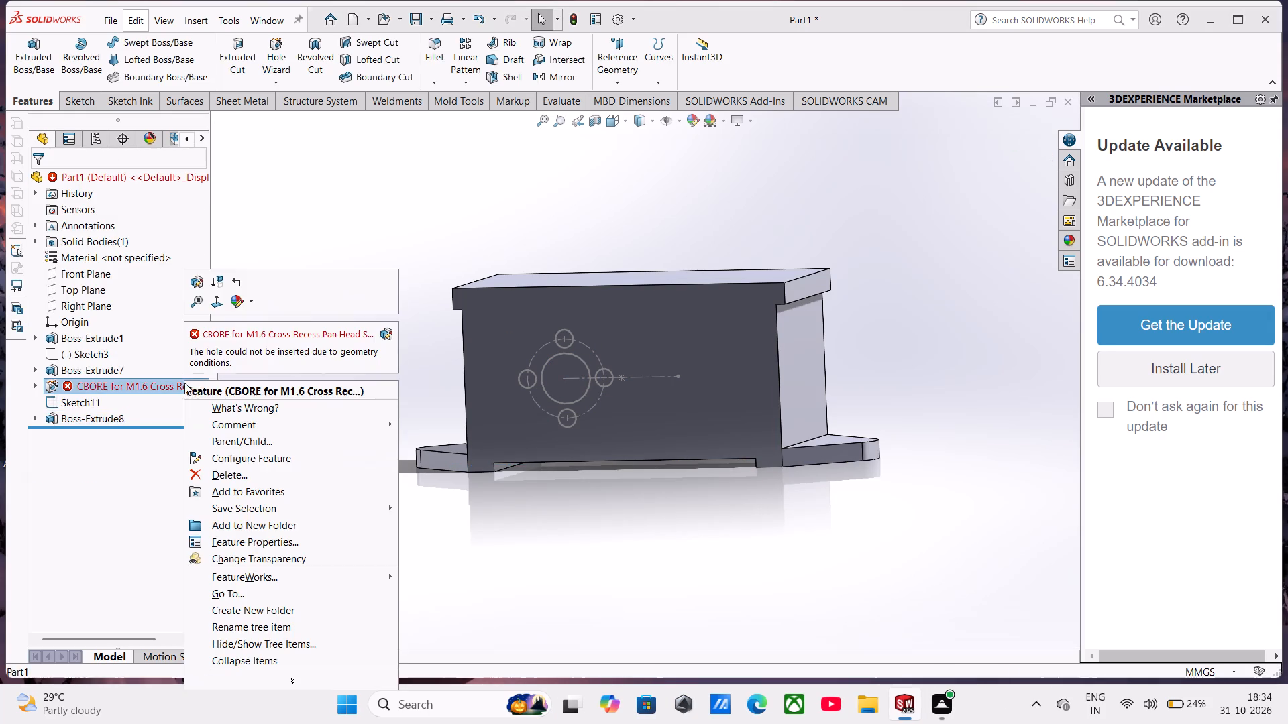
click(254, 471)
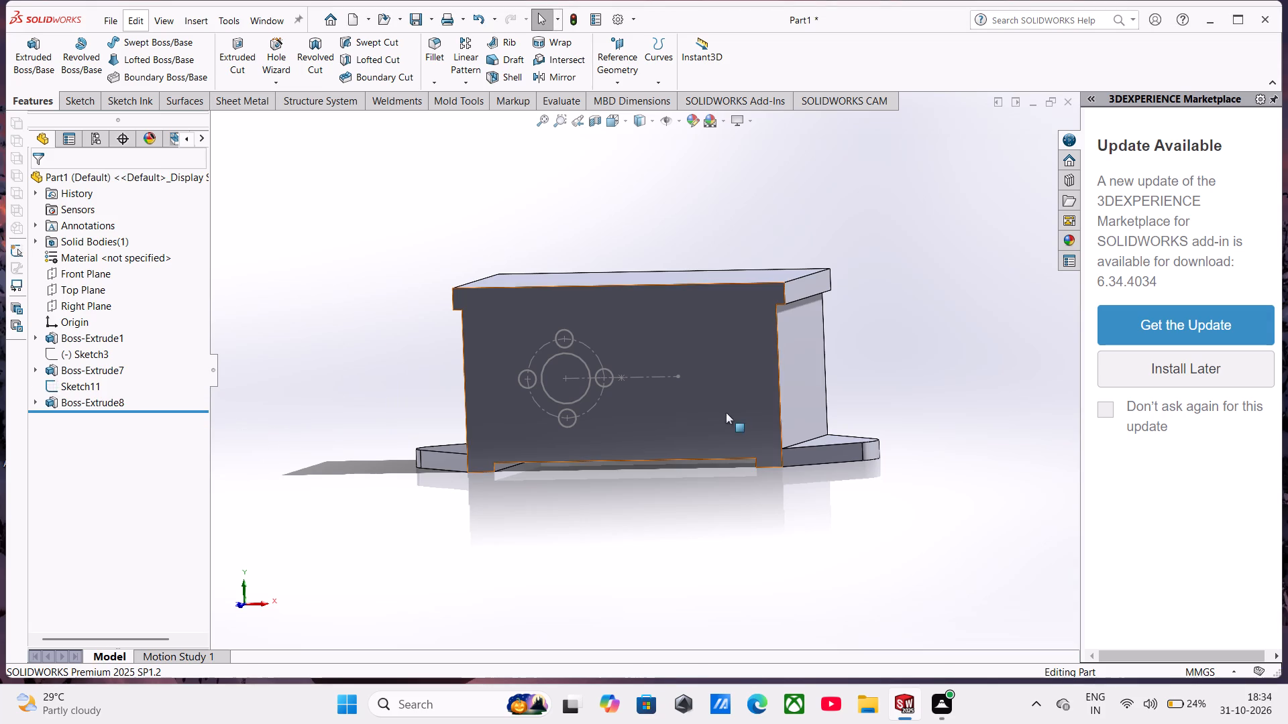
Start a sketch on the right lug's top face and draw a horizontal midpoint line centred on the origin, ending within both lugs.
middle_drag(750, 421, 747, 461)
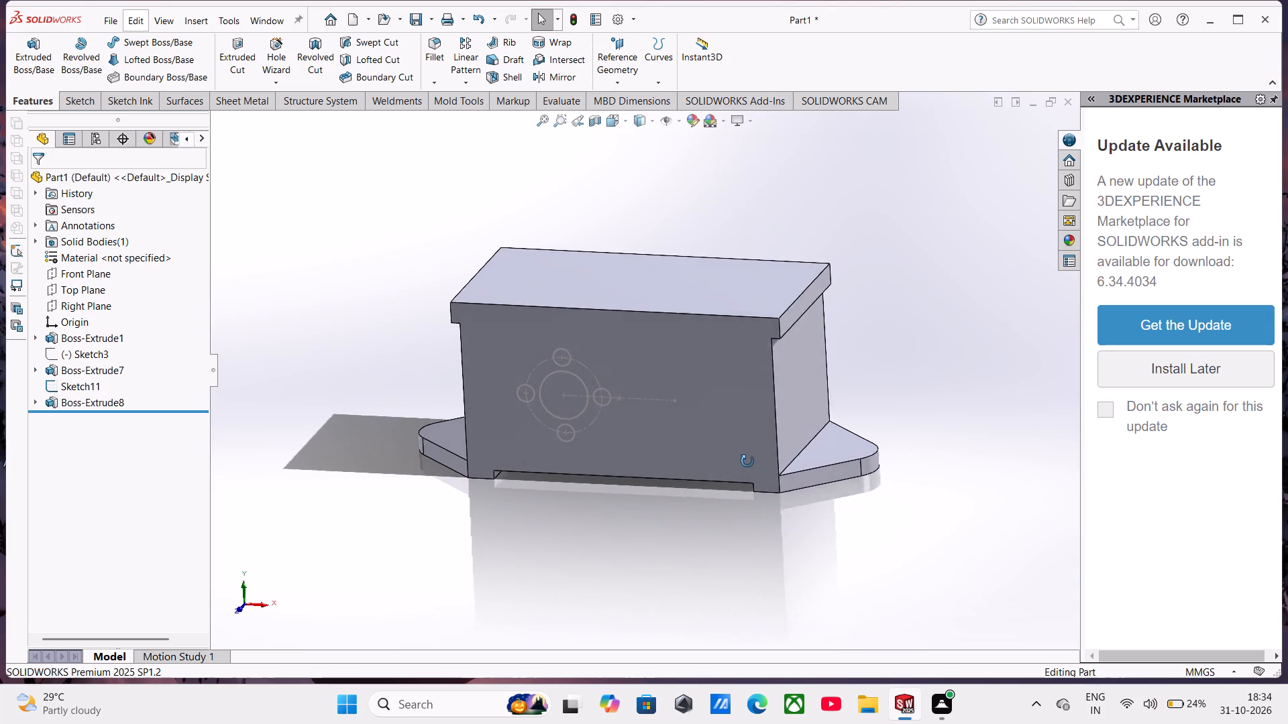
middle_drag(747, 461, 765, 493)
scroll(817, 453, down, 2)
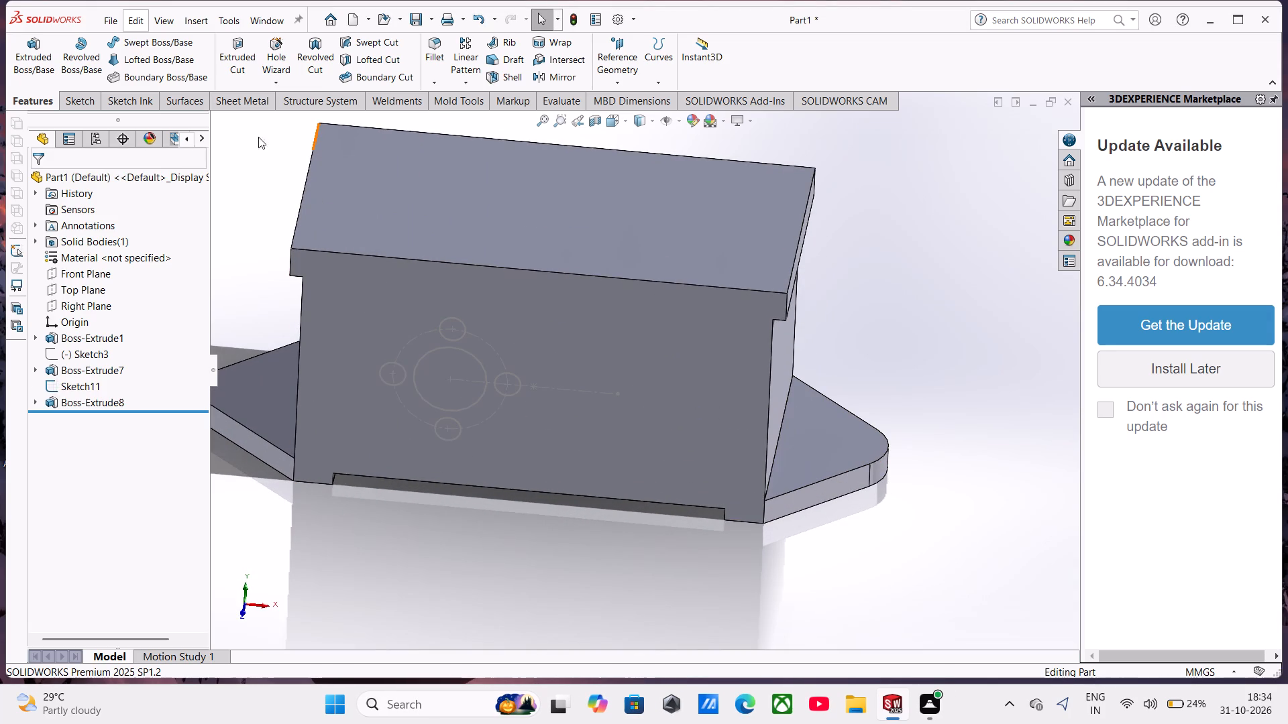
click(824, 450)
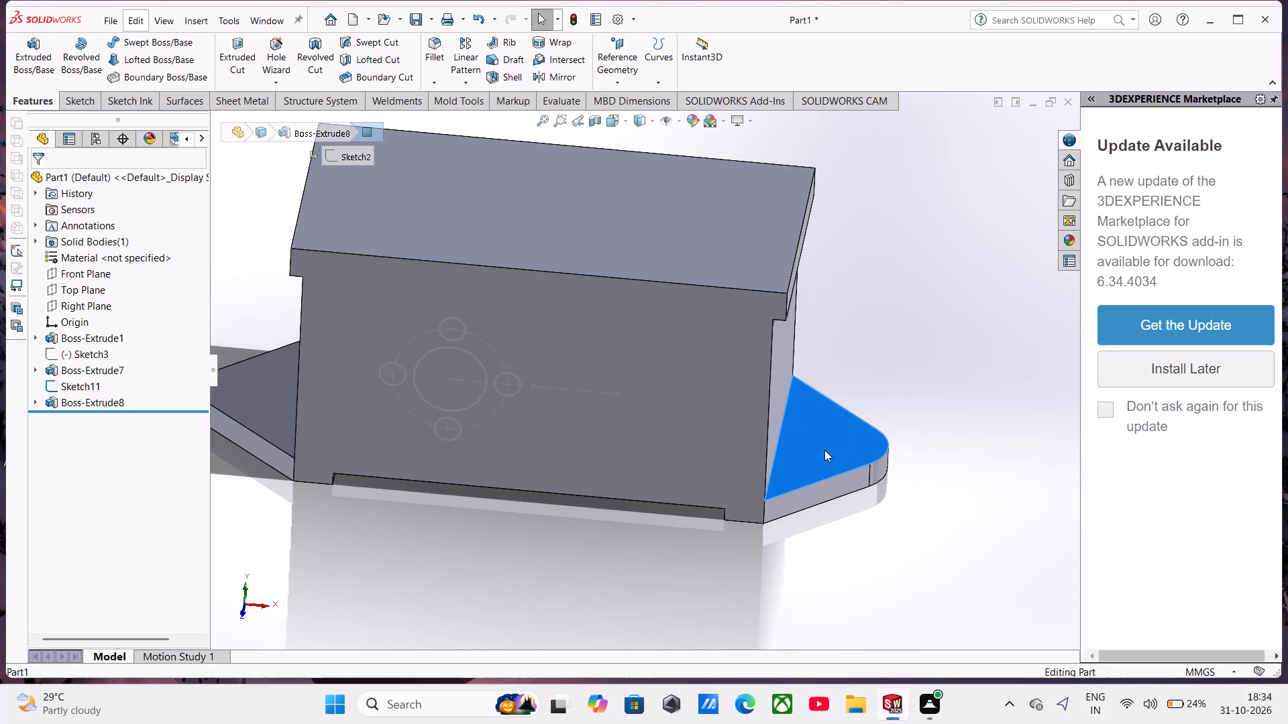
click(880, 416)
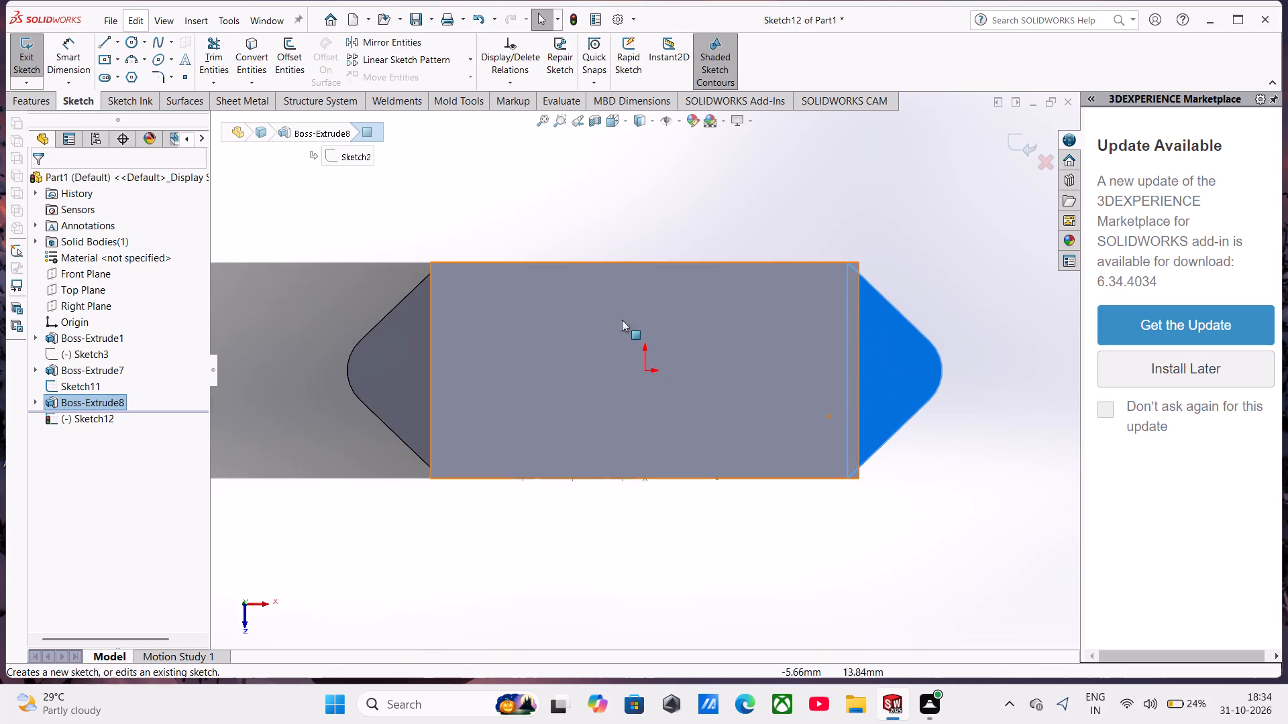
click(537, 215)
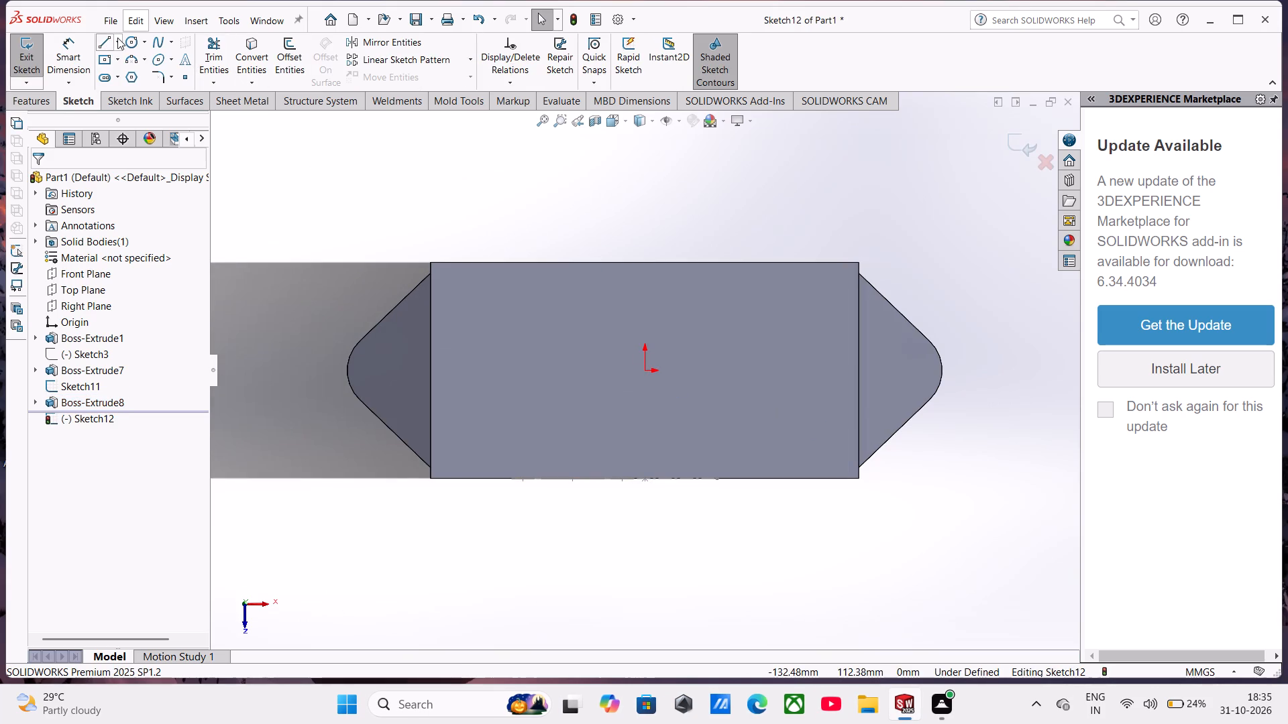
click(117, 39)
click(140, 88)
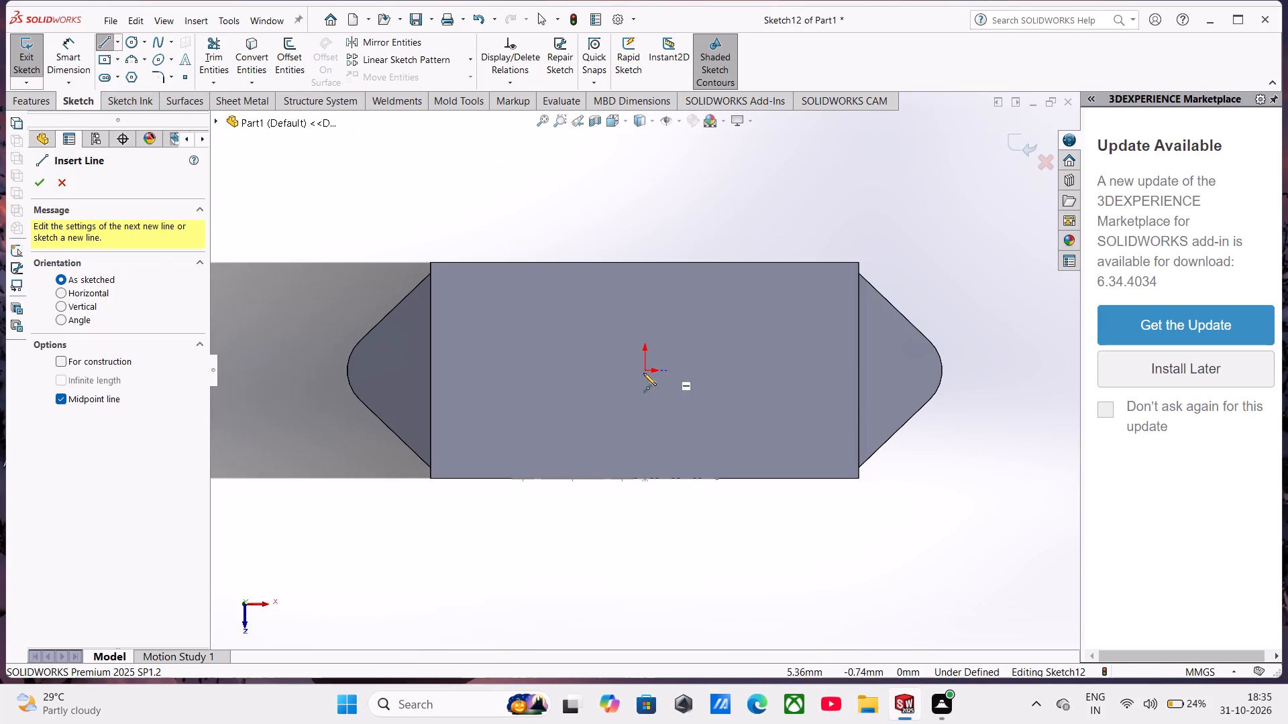
click(647, 371)
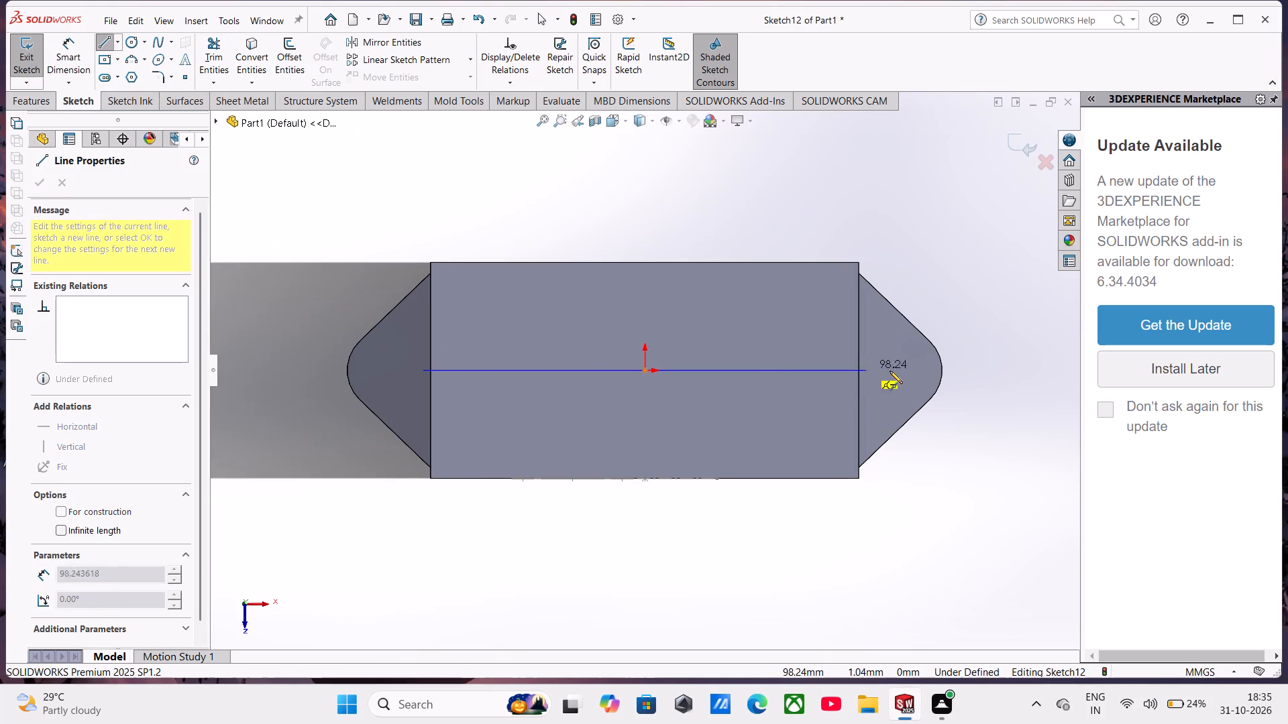
click(891, 371)
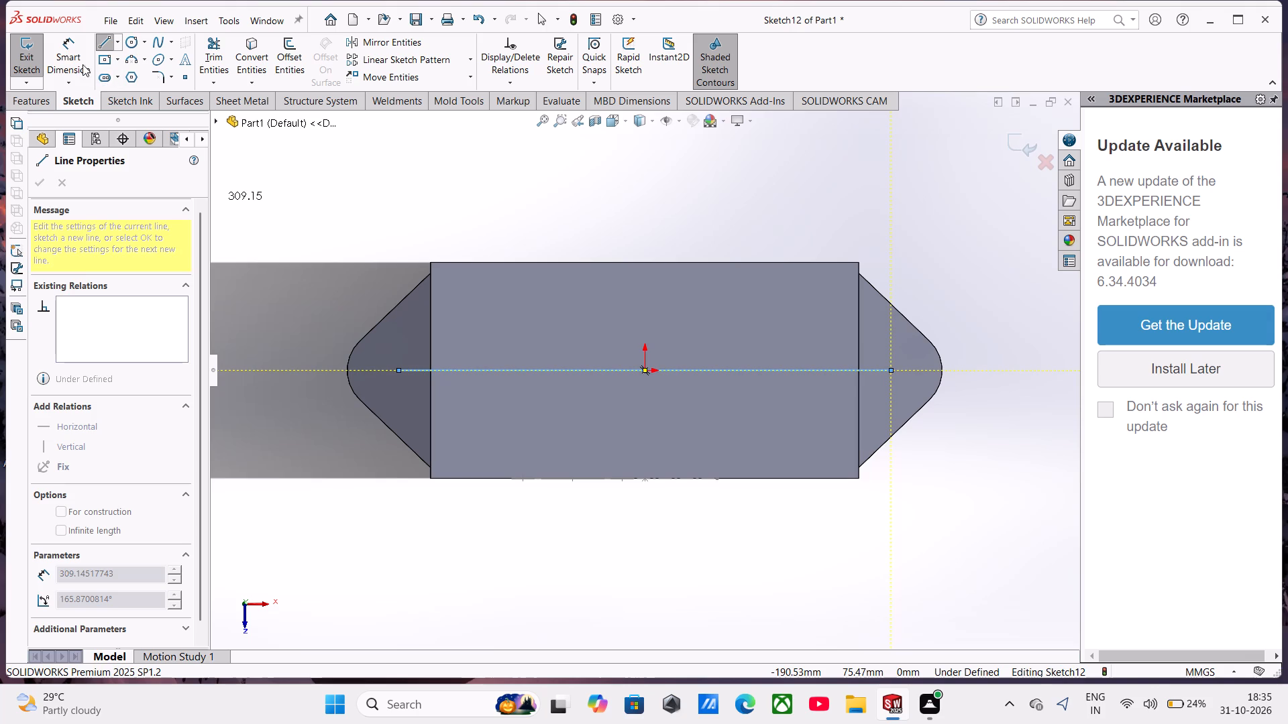
Dimension the horizontal midpoint line from endpoint to endpoint and set it to 228 mm.
click(68, 52)
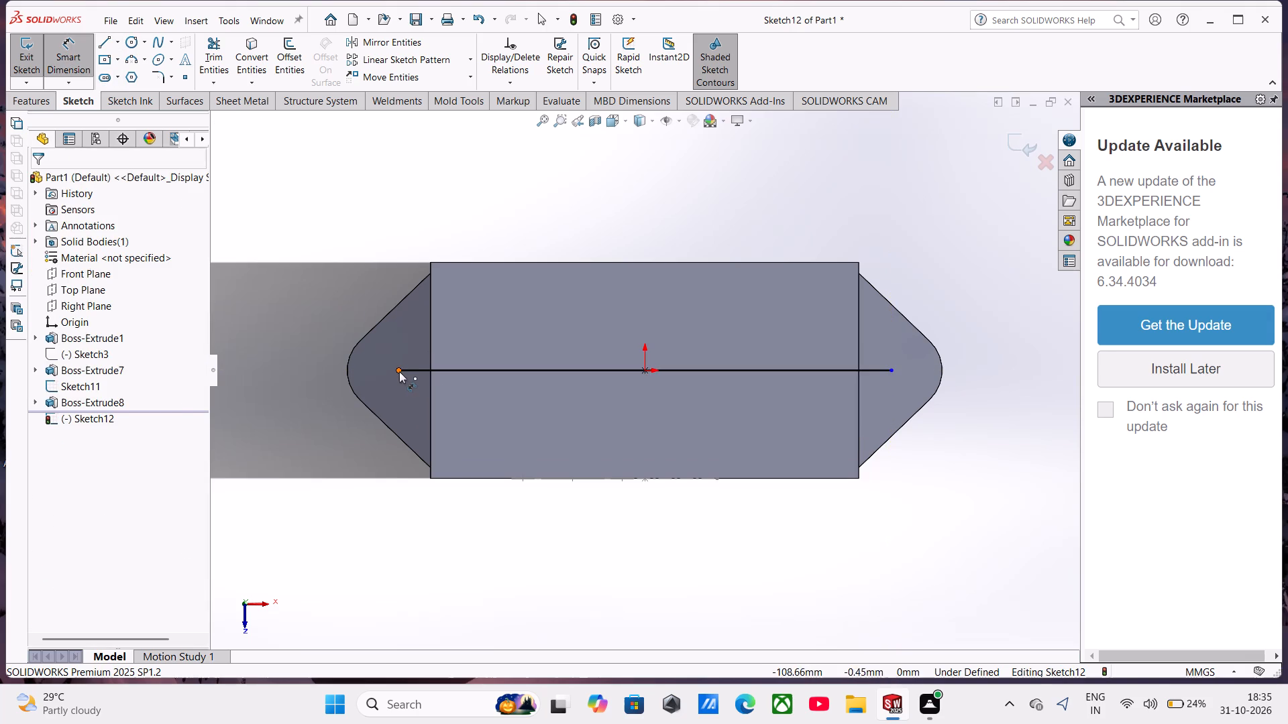
click(399, 371)
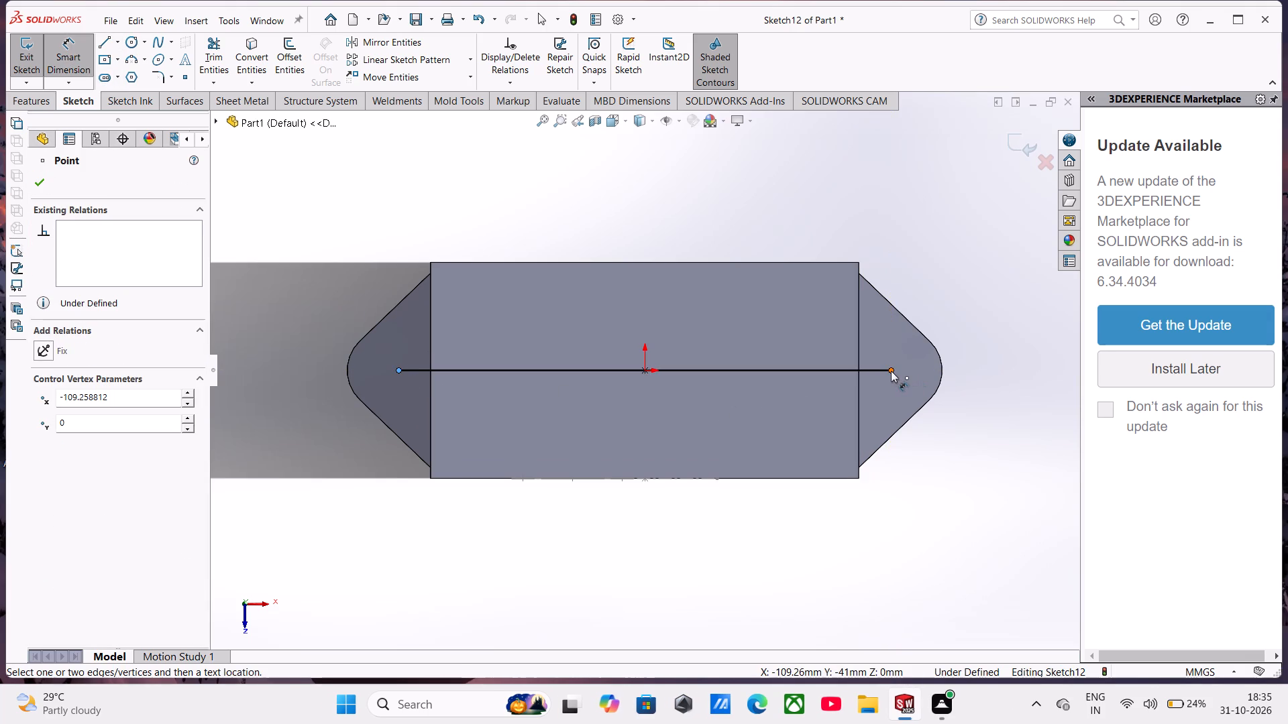
click(890, 371)
click(657, 185)
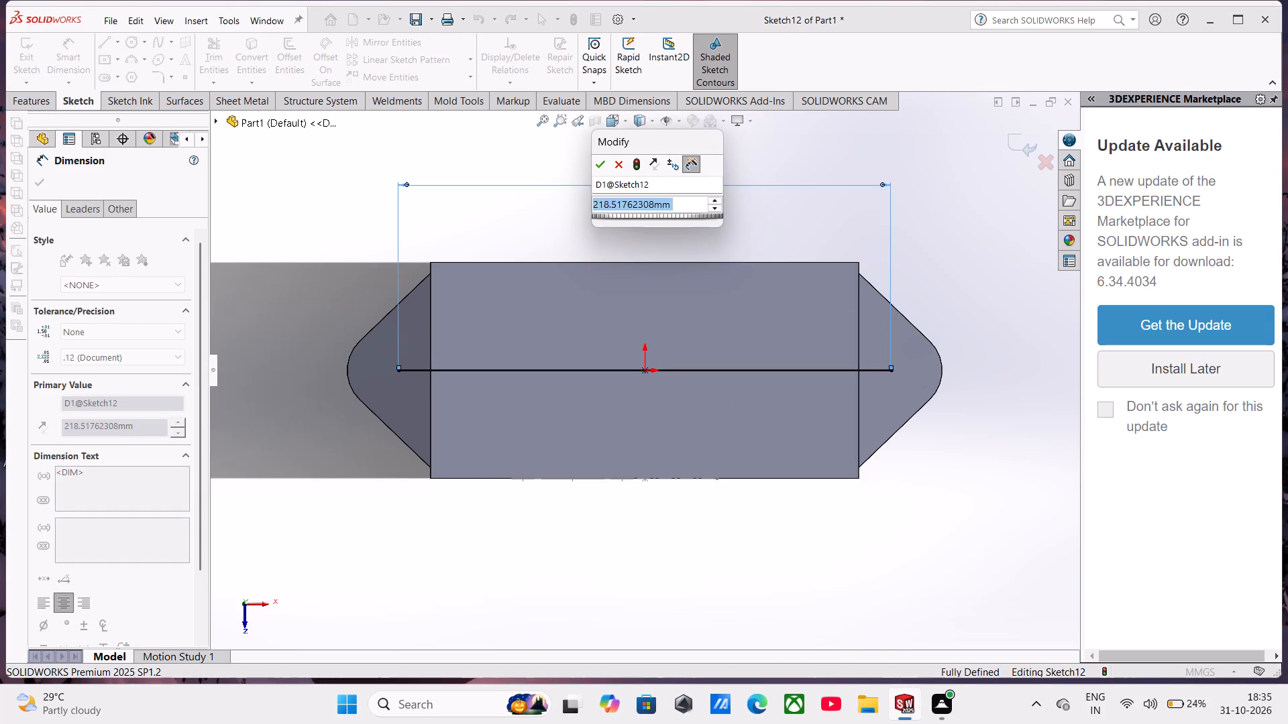
text(22)
key(8)
key(Return)
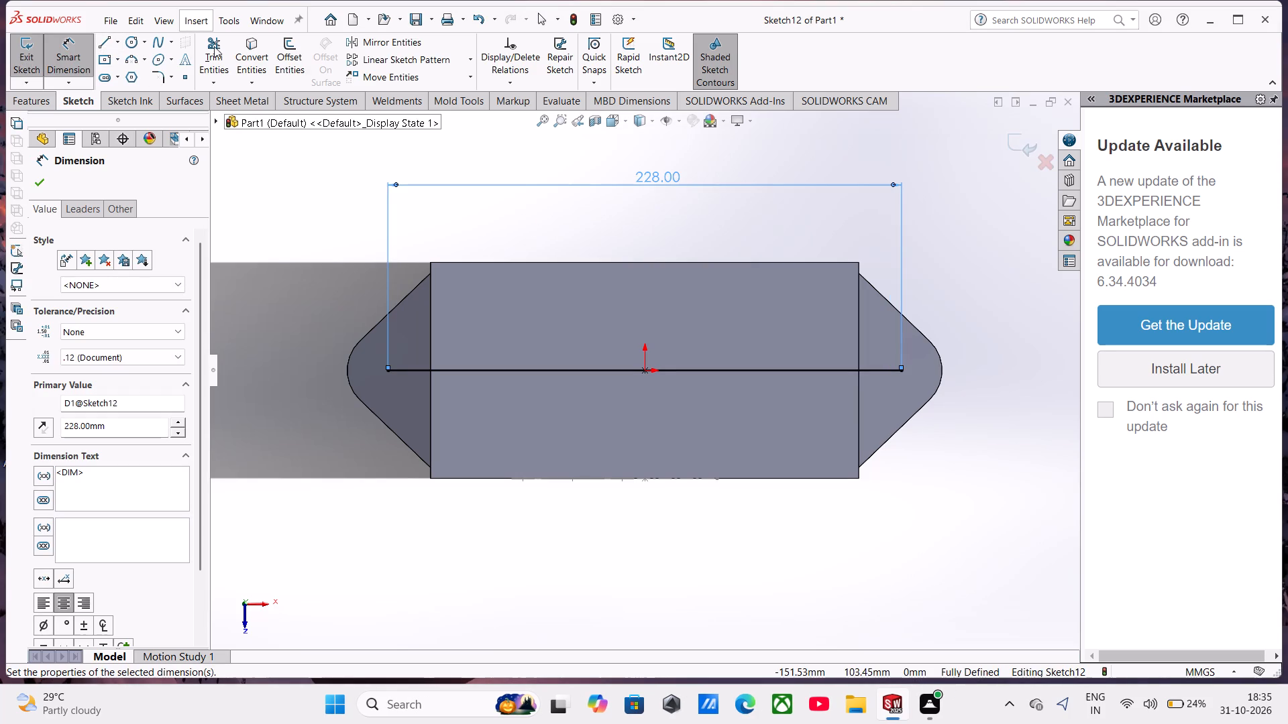
Convert the block's two short side edges, where the lugs meet it, into sketch lines.
click(256, 48)
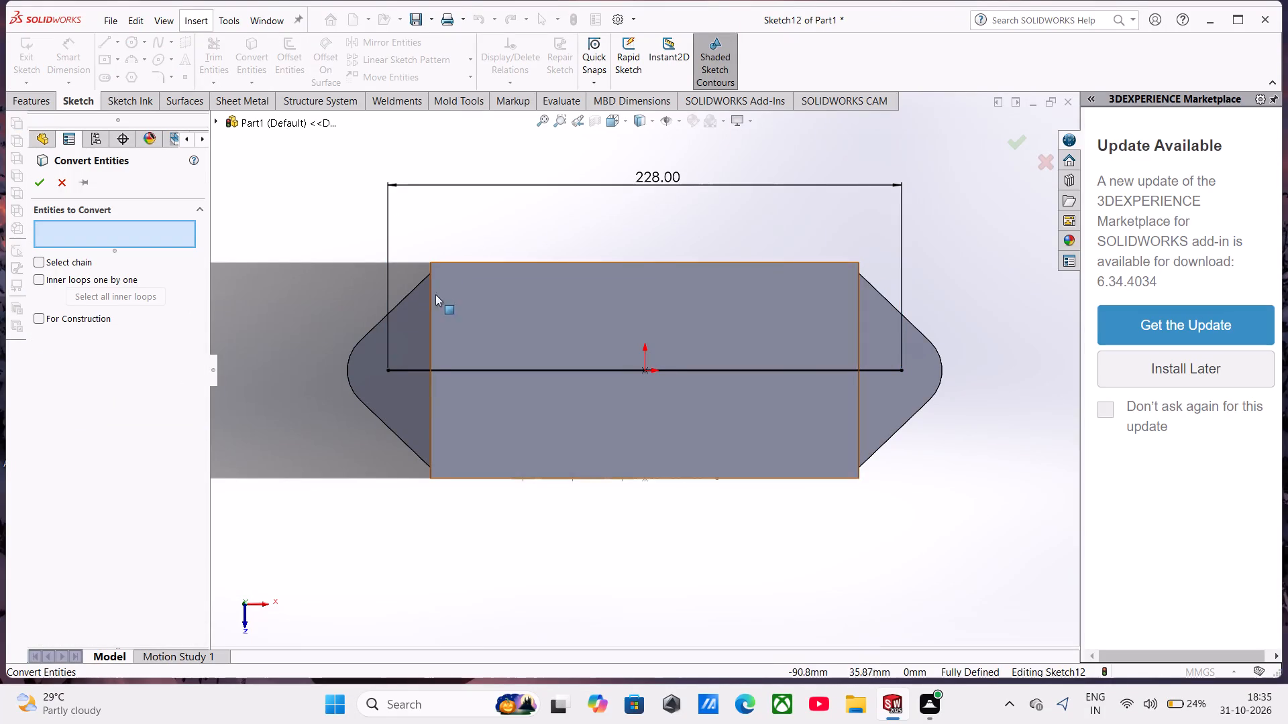
click(432, 298)
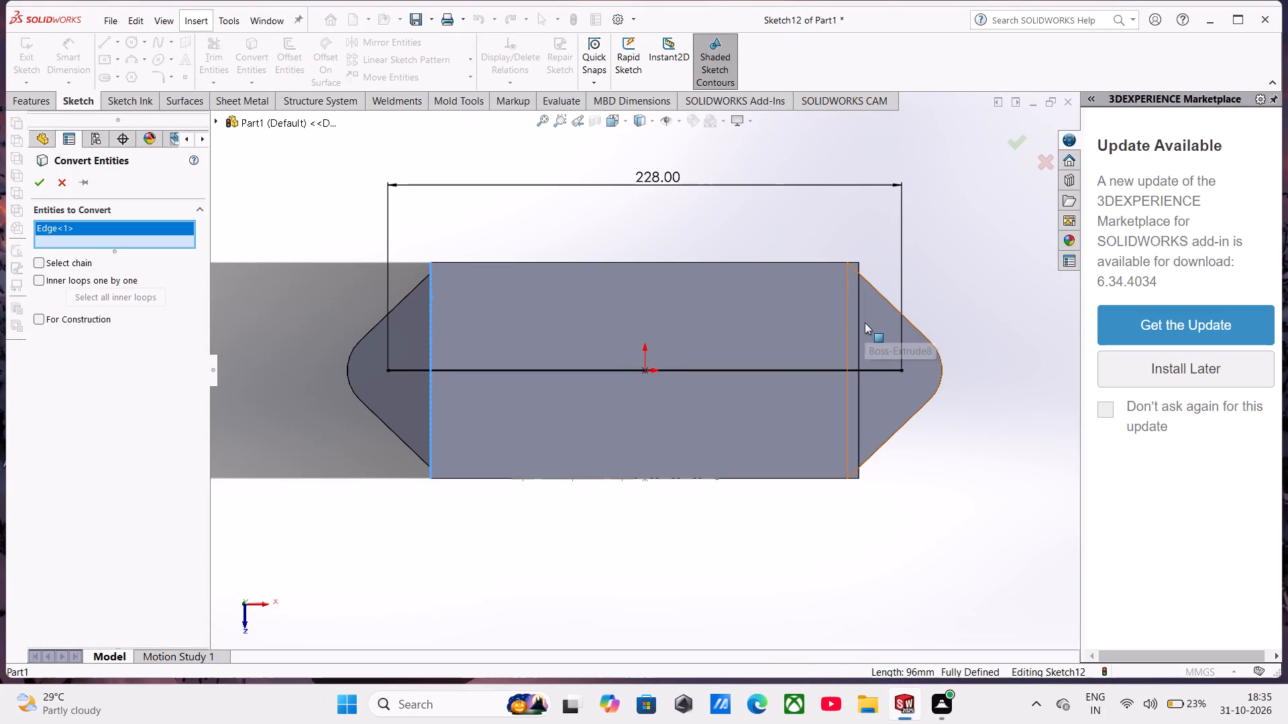
click(856, 318)
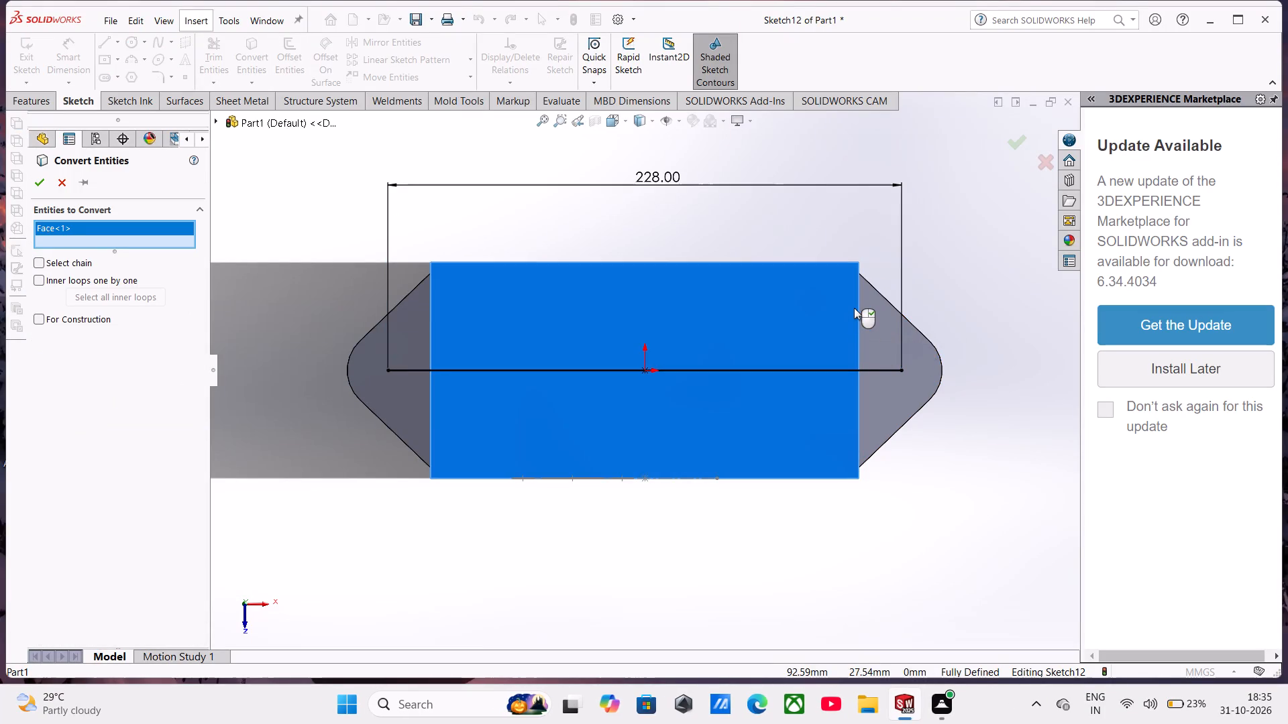
click(854, 308)
click(859, 314)
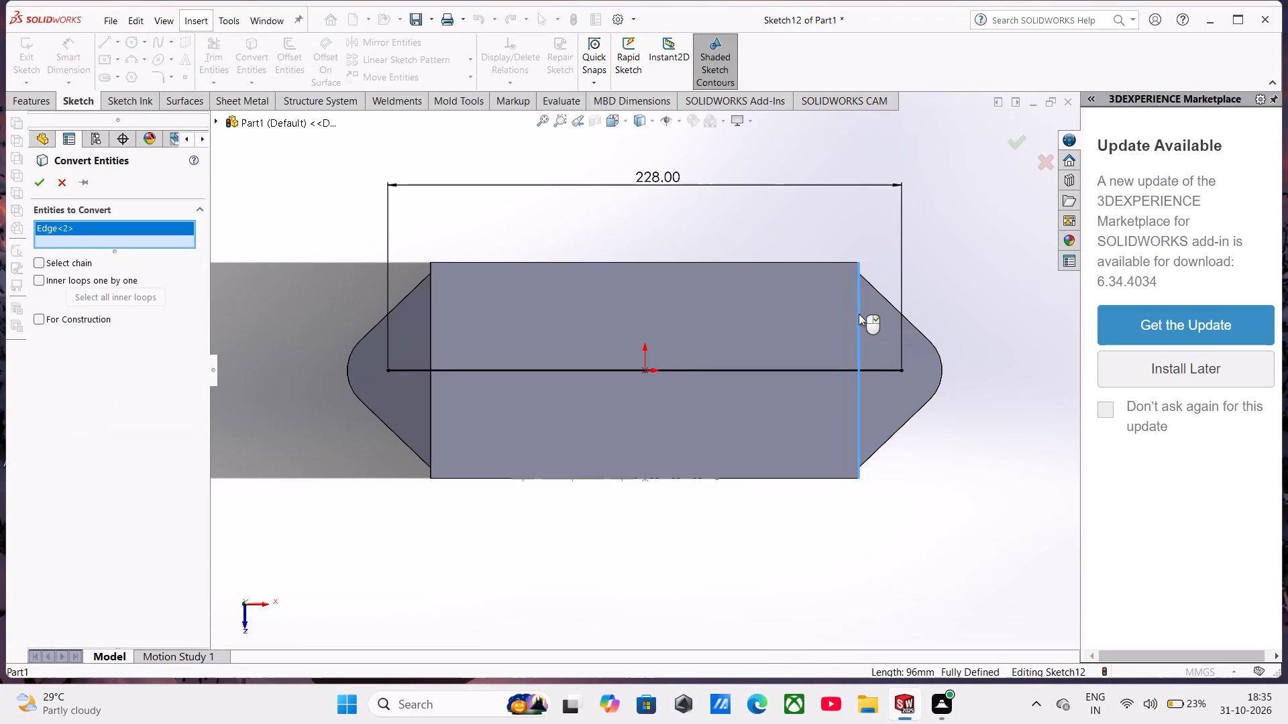
click(431, 288)
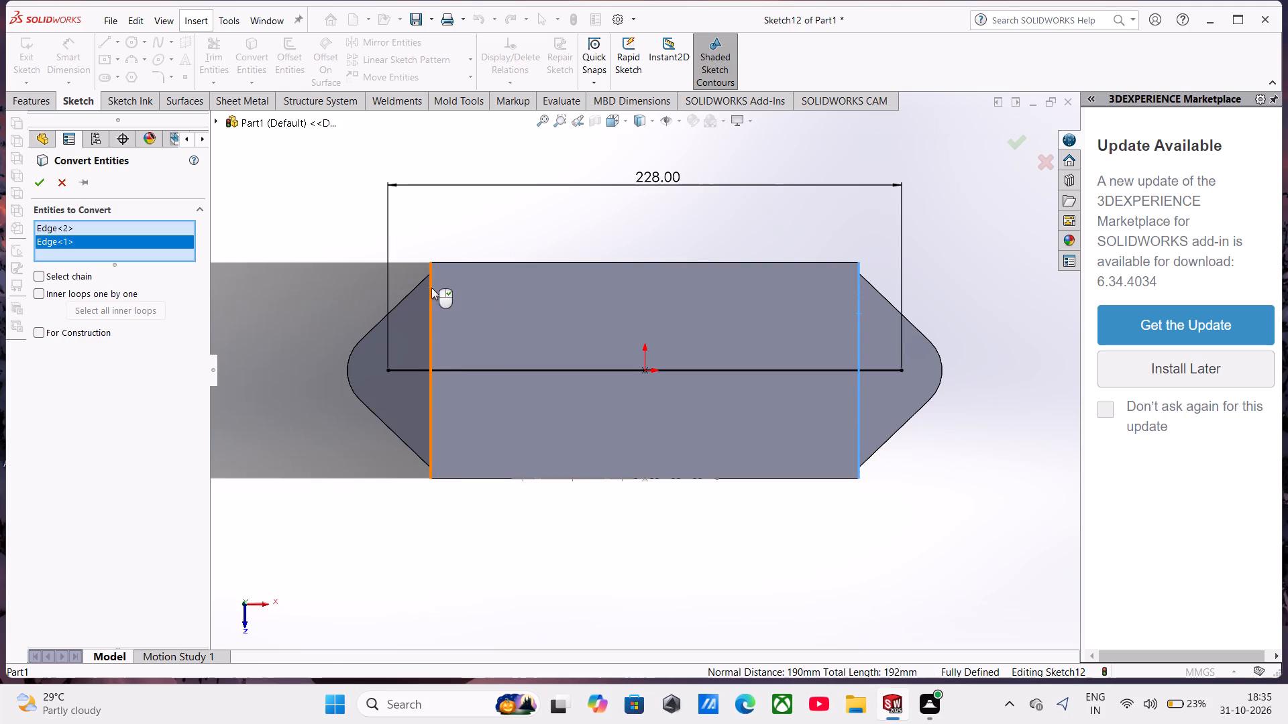
click(38, 173)
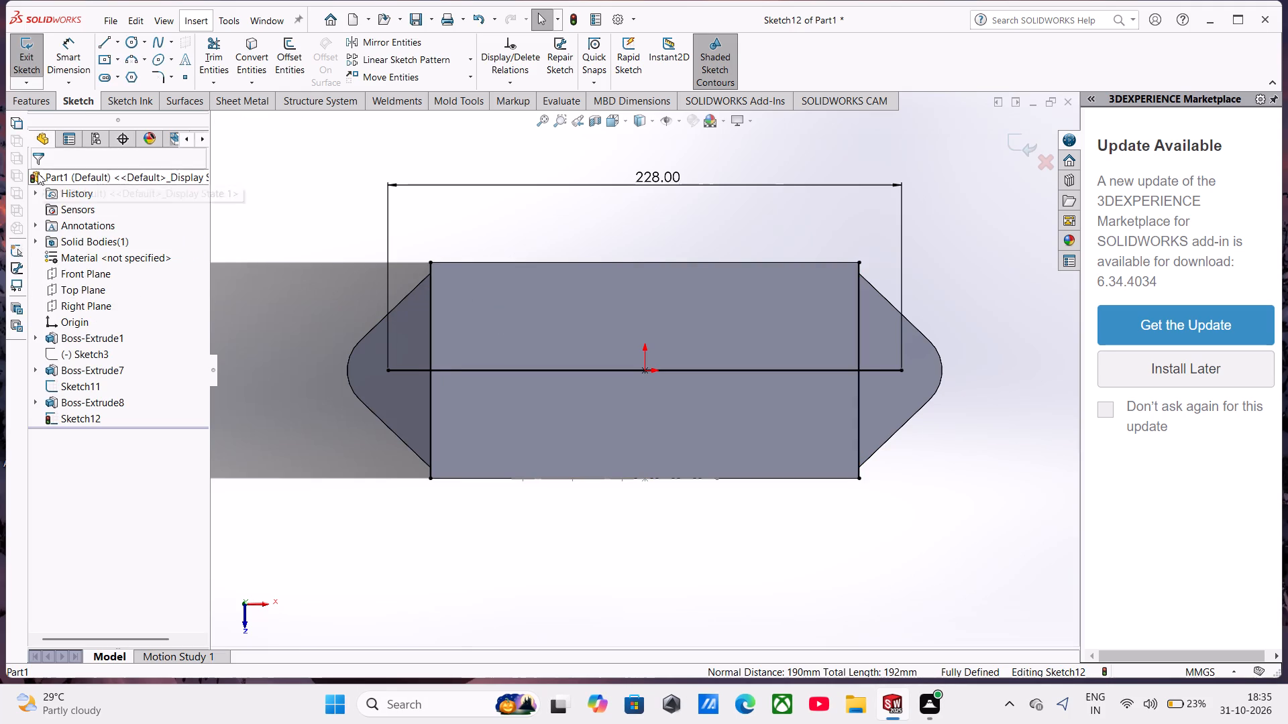
Trim away the part of the horizontal line between the two converted edges and exit the sketch.
click(205, 47)
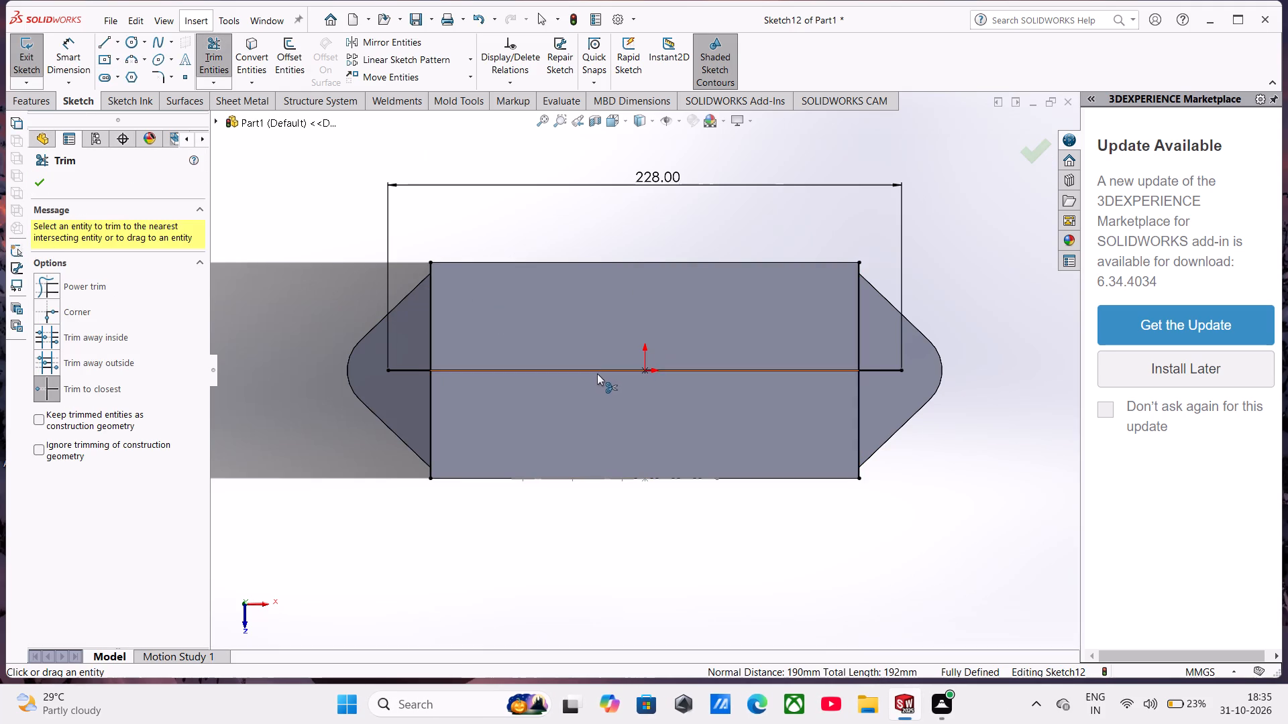
click(597, 372)
click(663, 370)
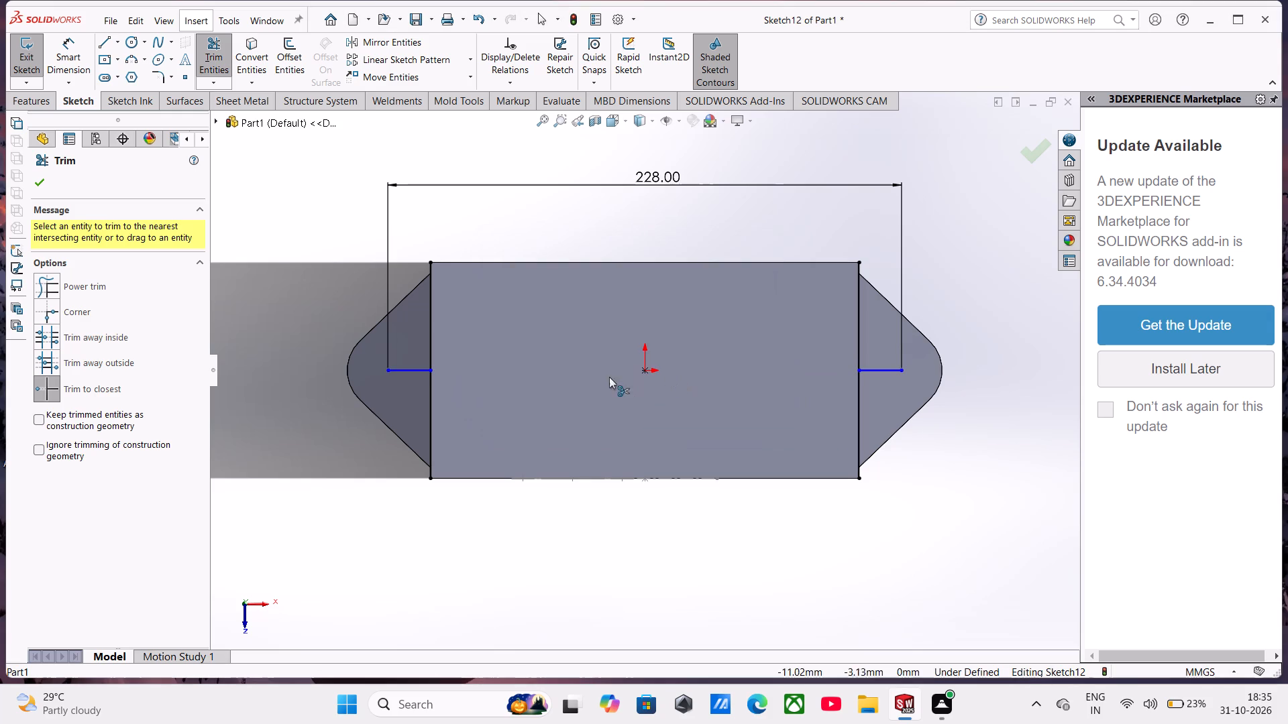
click(42, 185)
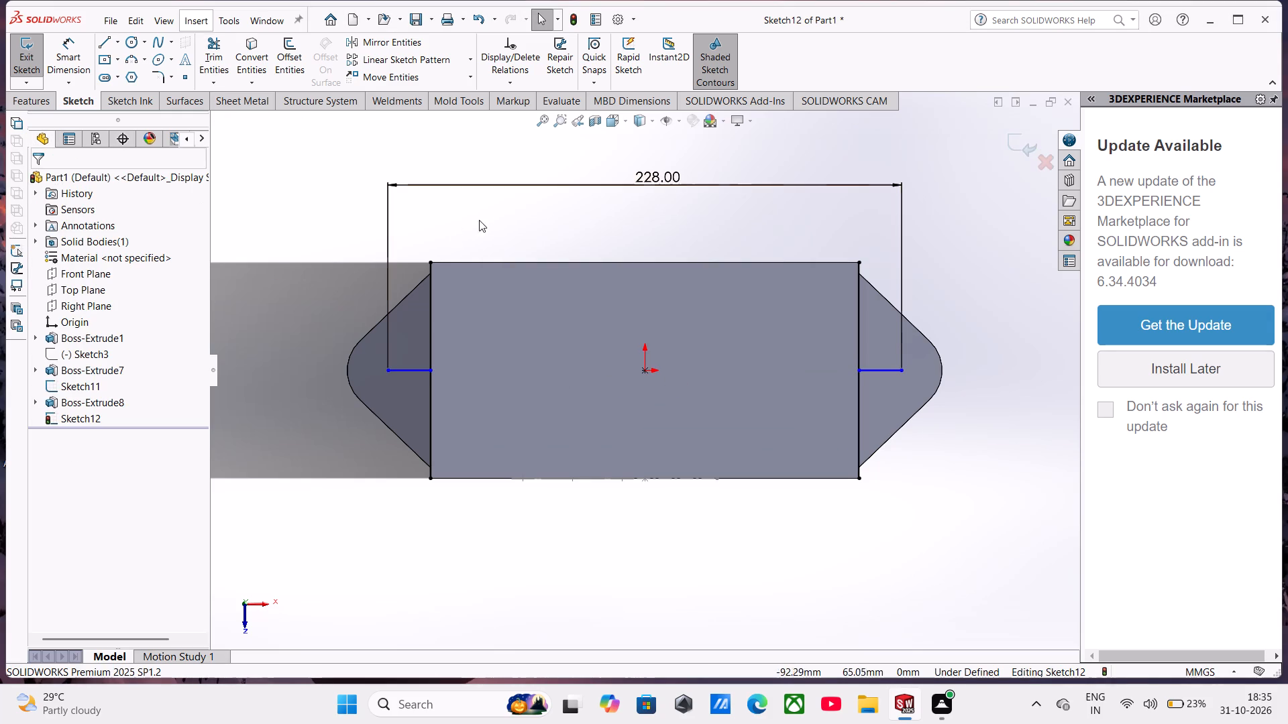
middle_drag(443, 241, 448, 84)
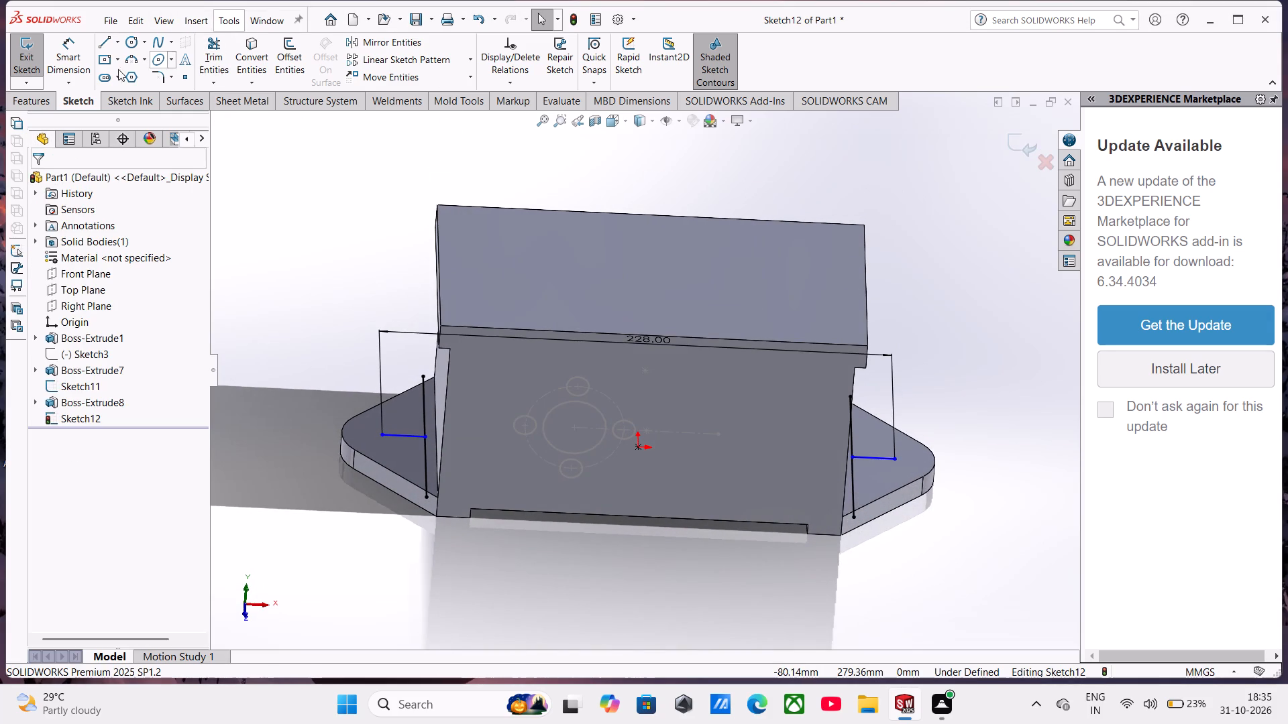
click(32, 104)
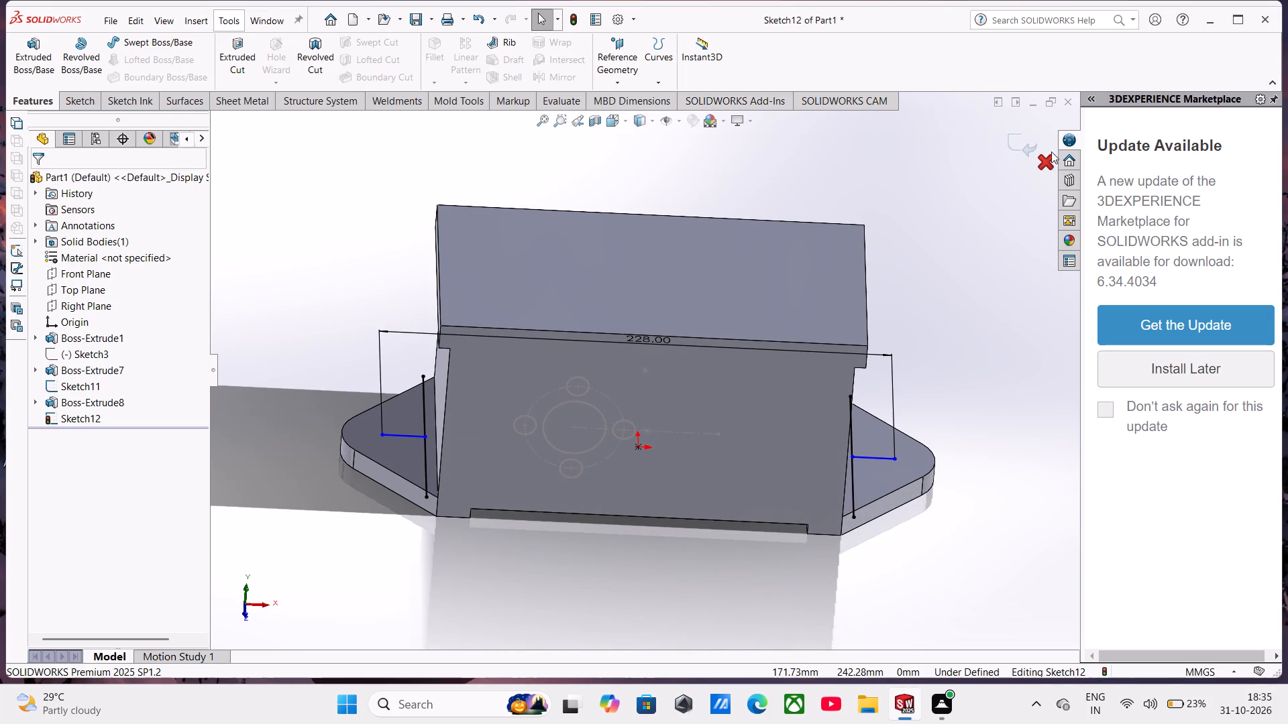
click(1036, 143)
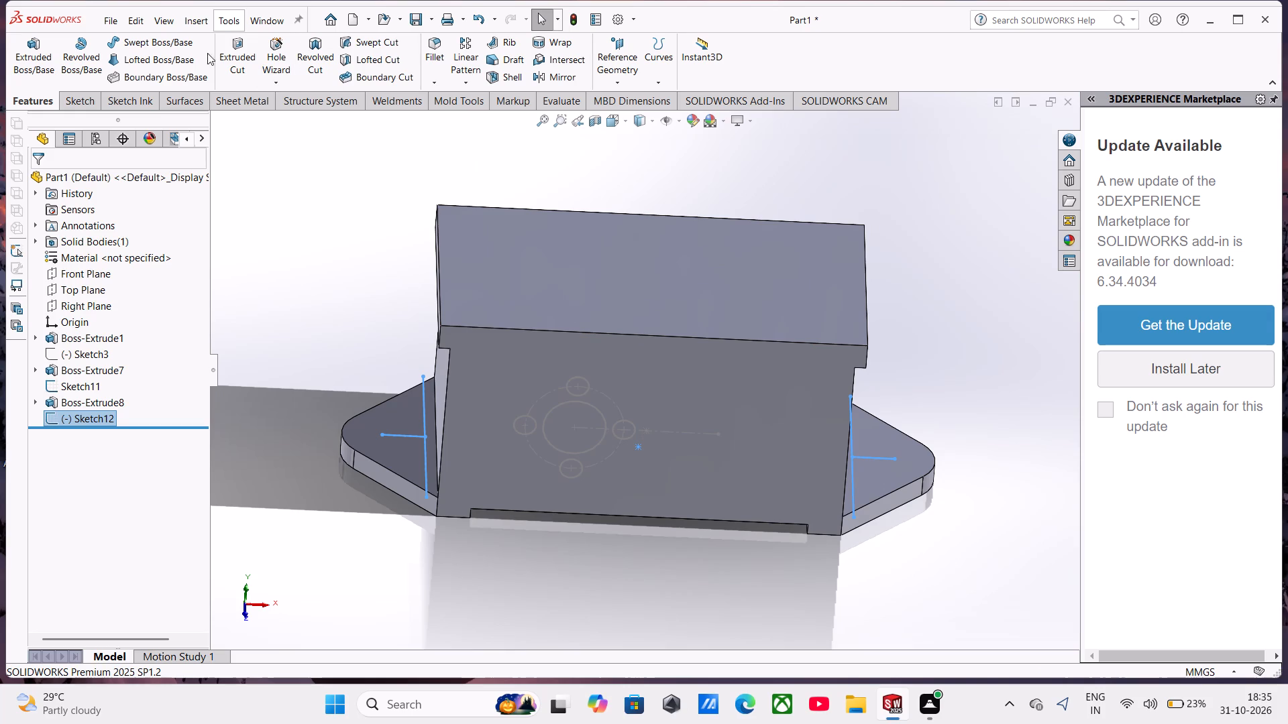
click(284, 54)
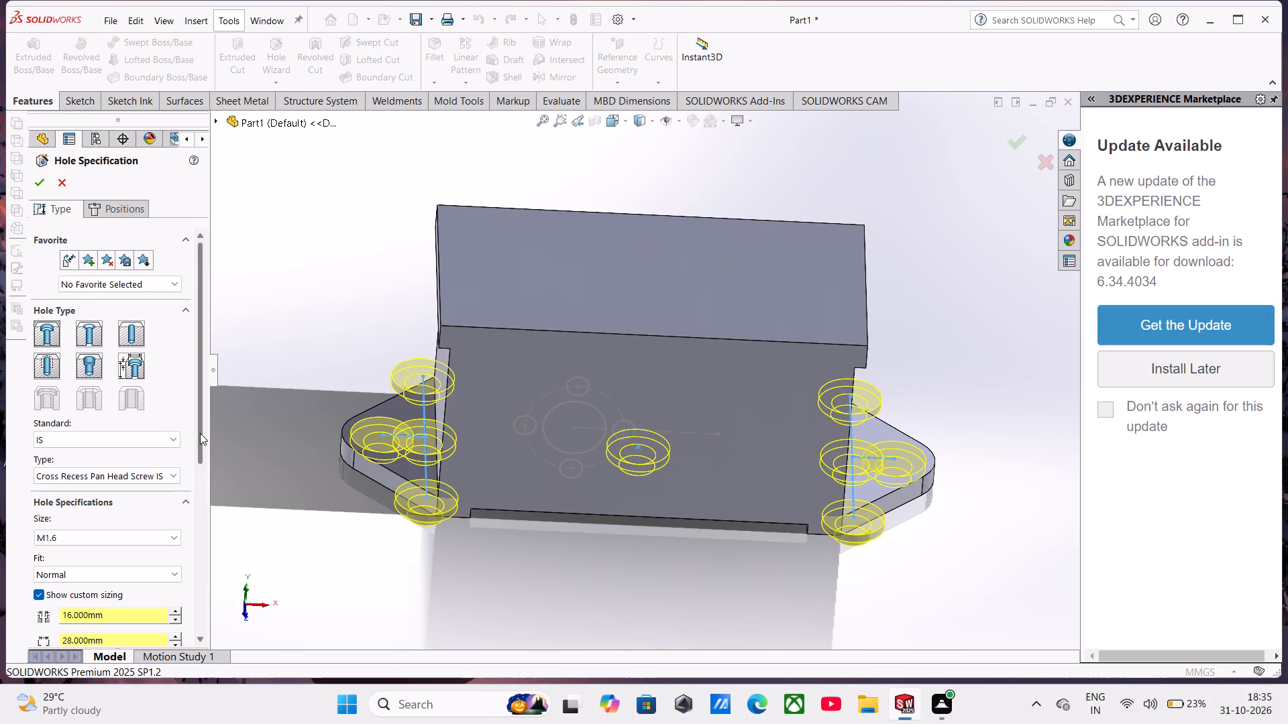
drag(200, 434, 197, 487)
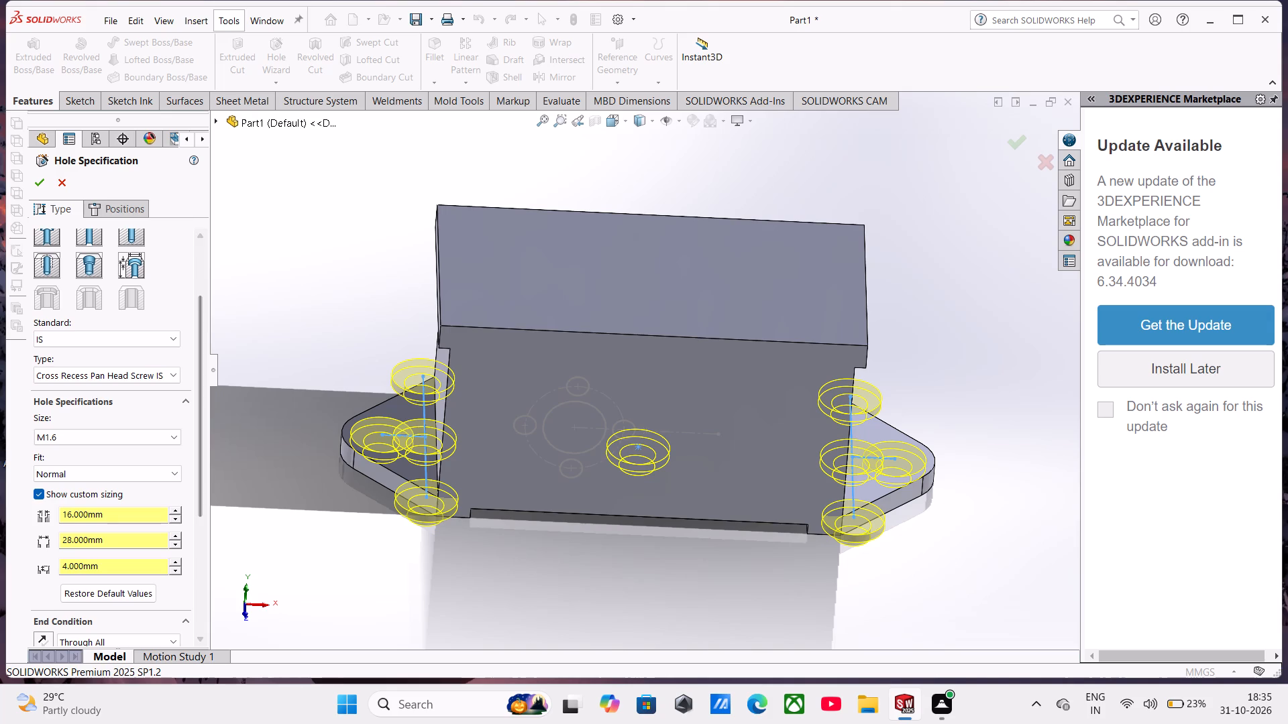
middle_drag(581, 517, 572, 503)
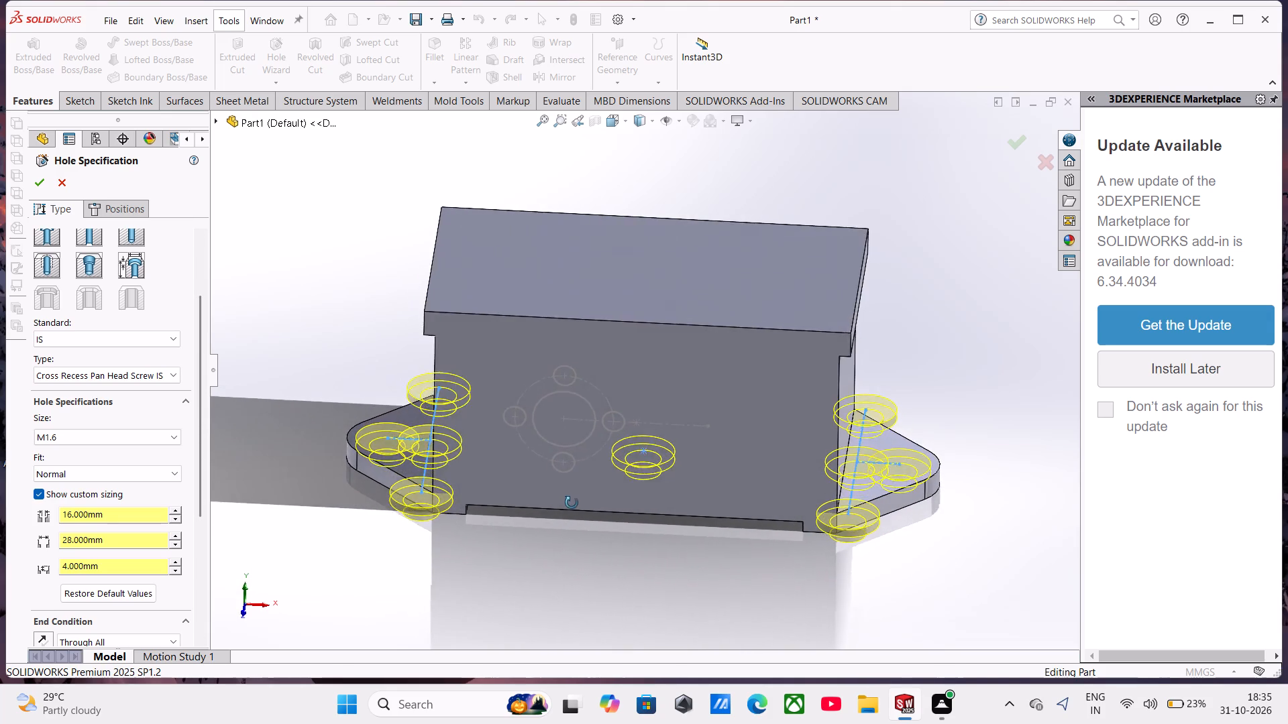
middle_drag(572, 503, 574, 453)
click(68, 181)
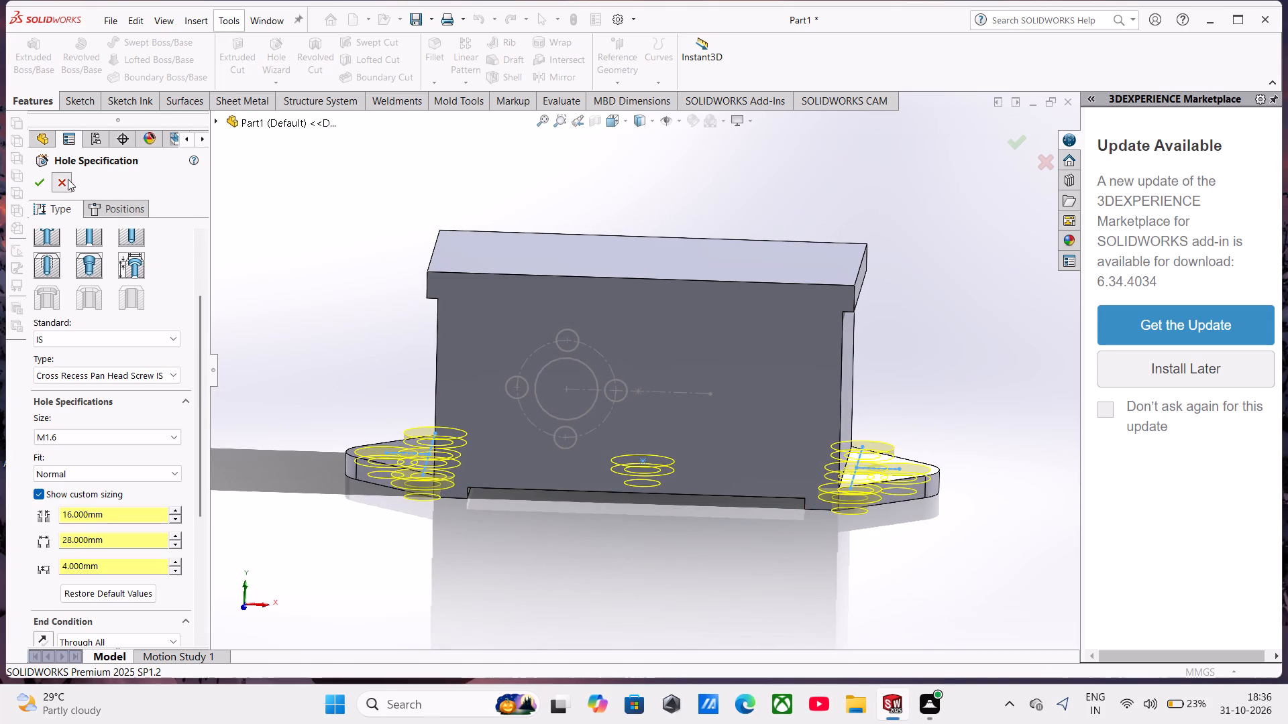
Edit Sketch12 to trim away both converted edge lines, keeping only the short horizontal line on each lug, and exit the sketch.
middle_drag(431, 510, 451, 581)
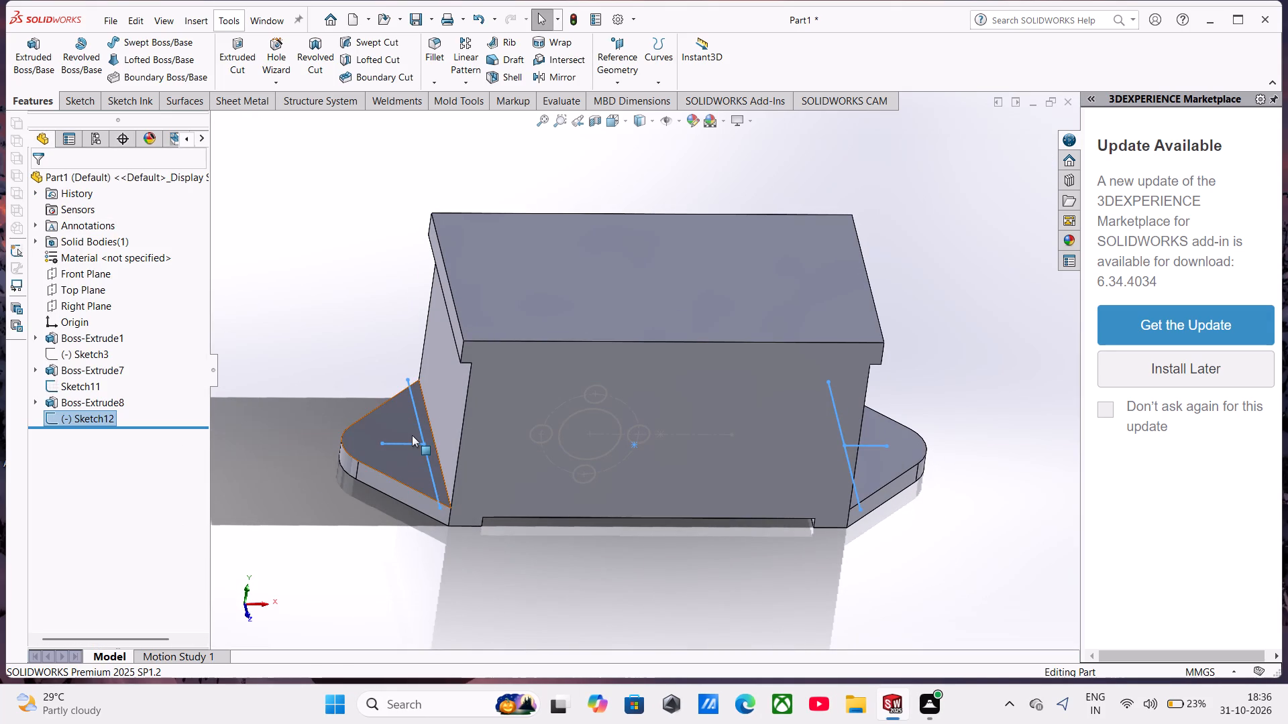
click(417, 428)
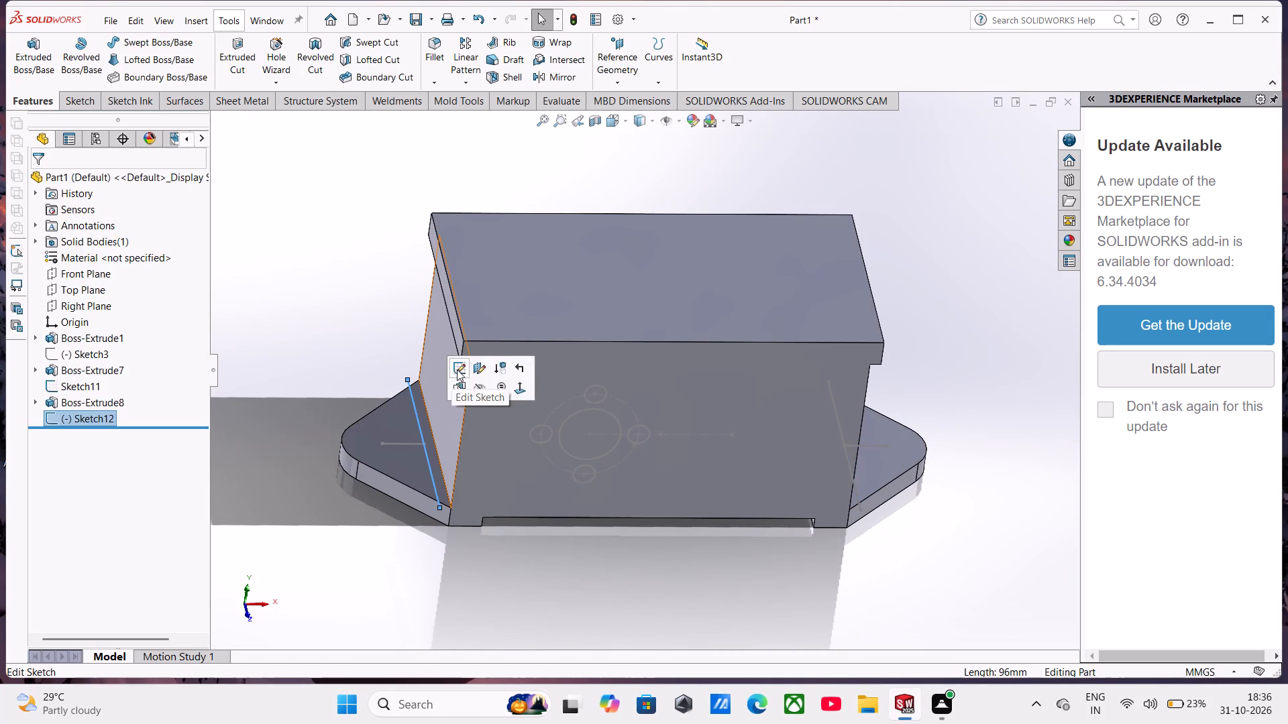
click(457, 370)
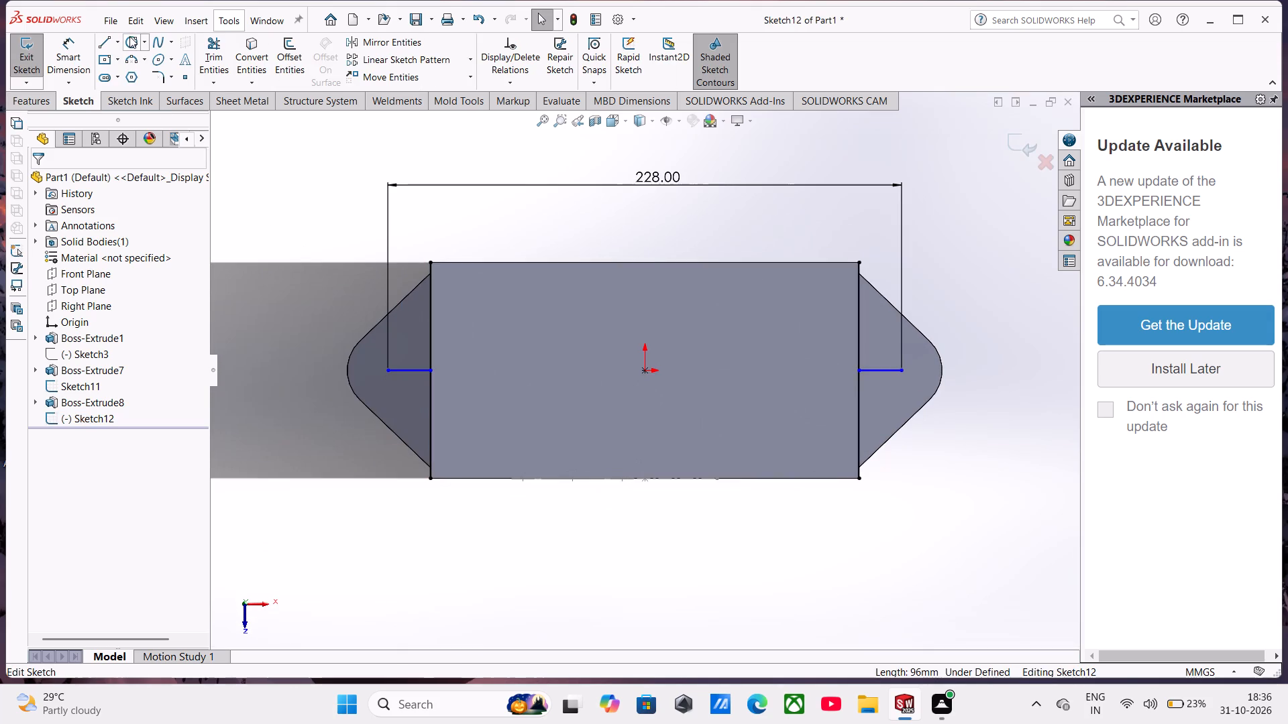
click(220, 47)
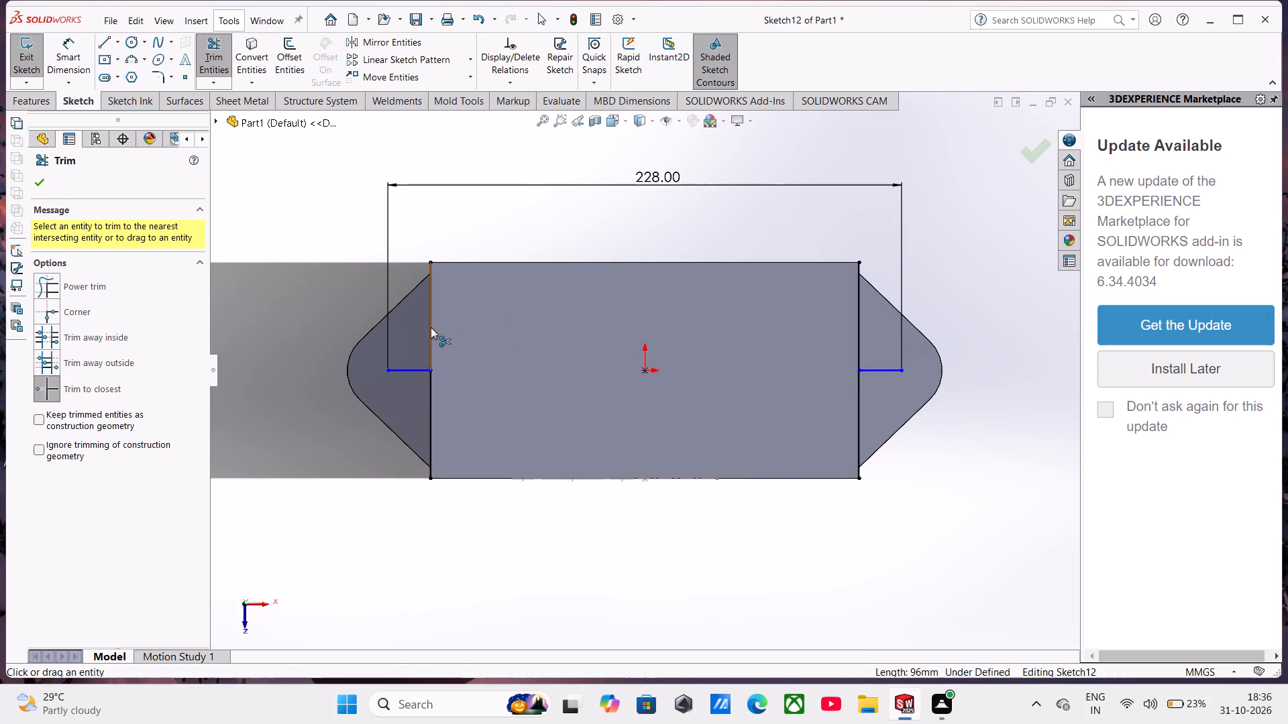
click(430, 327)
click(431, 402)
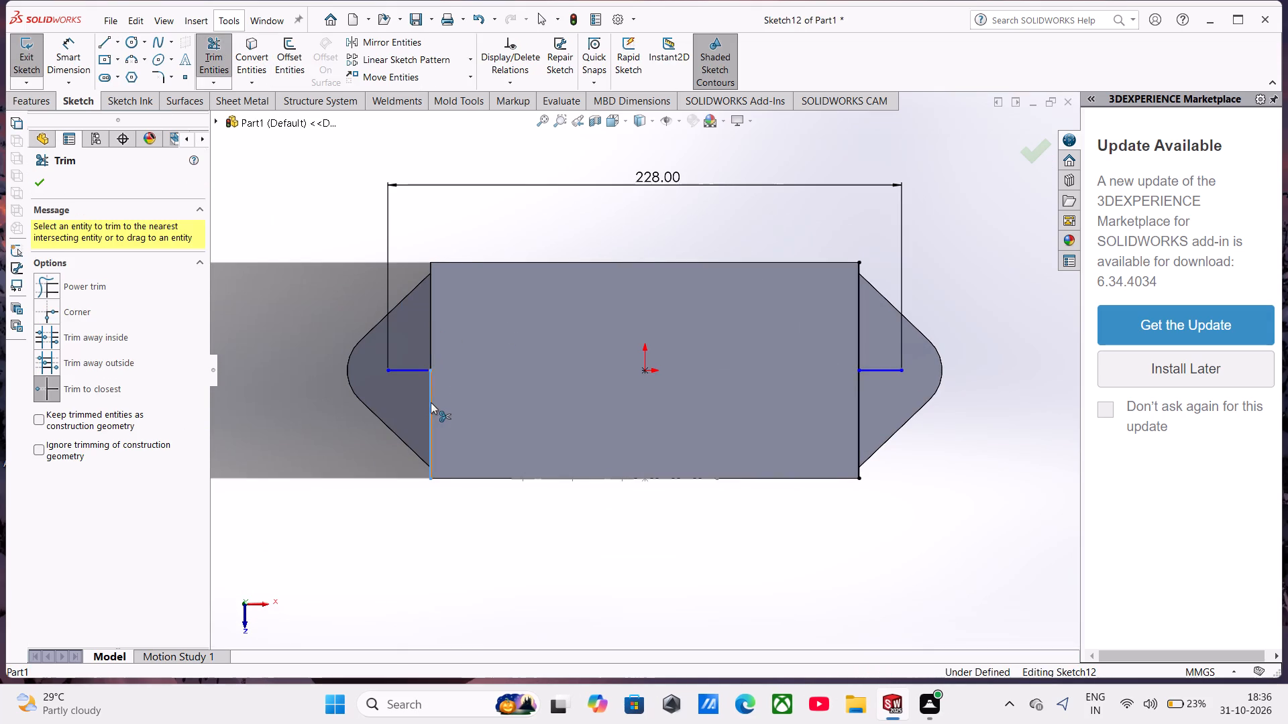
click(861, 355)
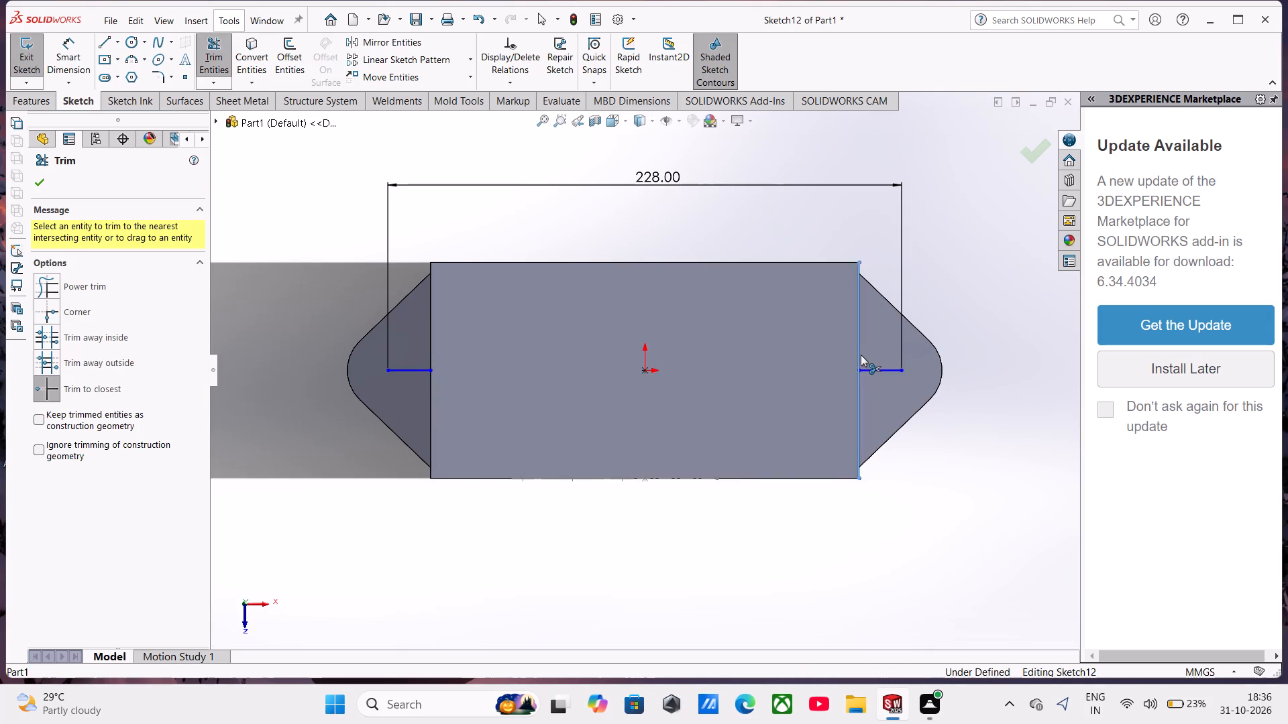
click(862, 395)
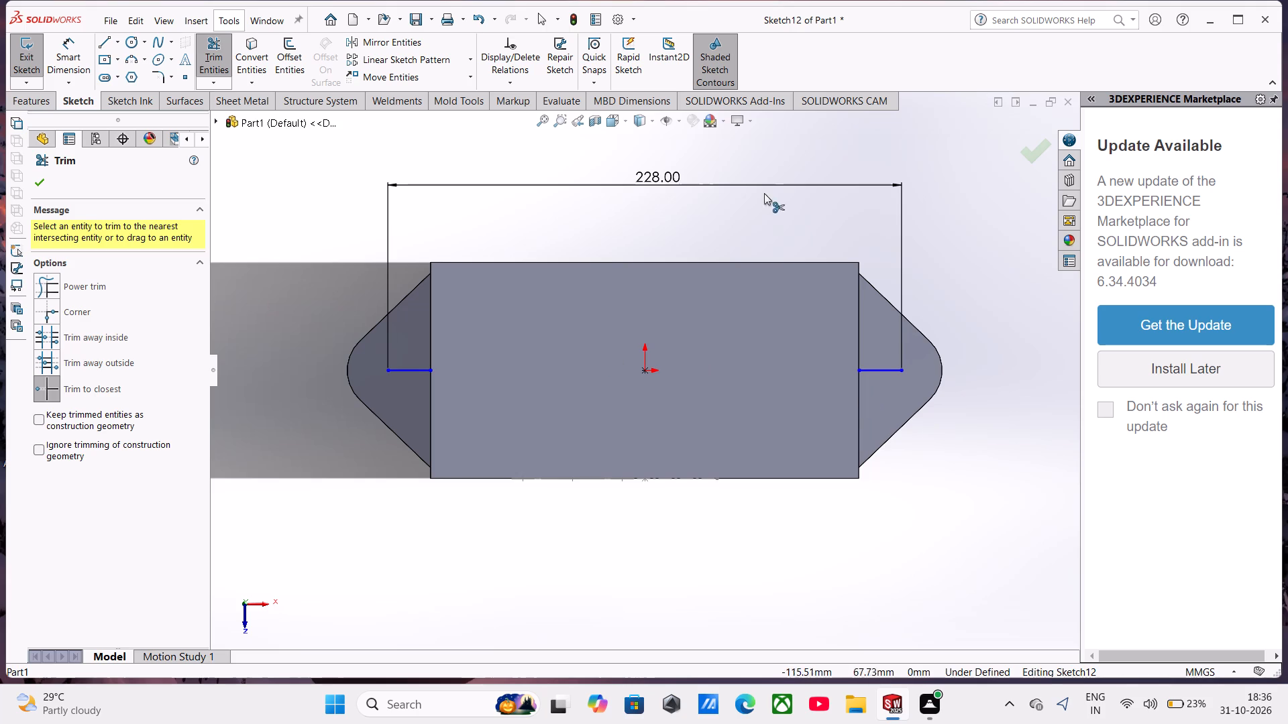
click(1033, 156)
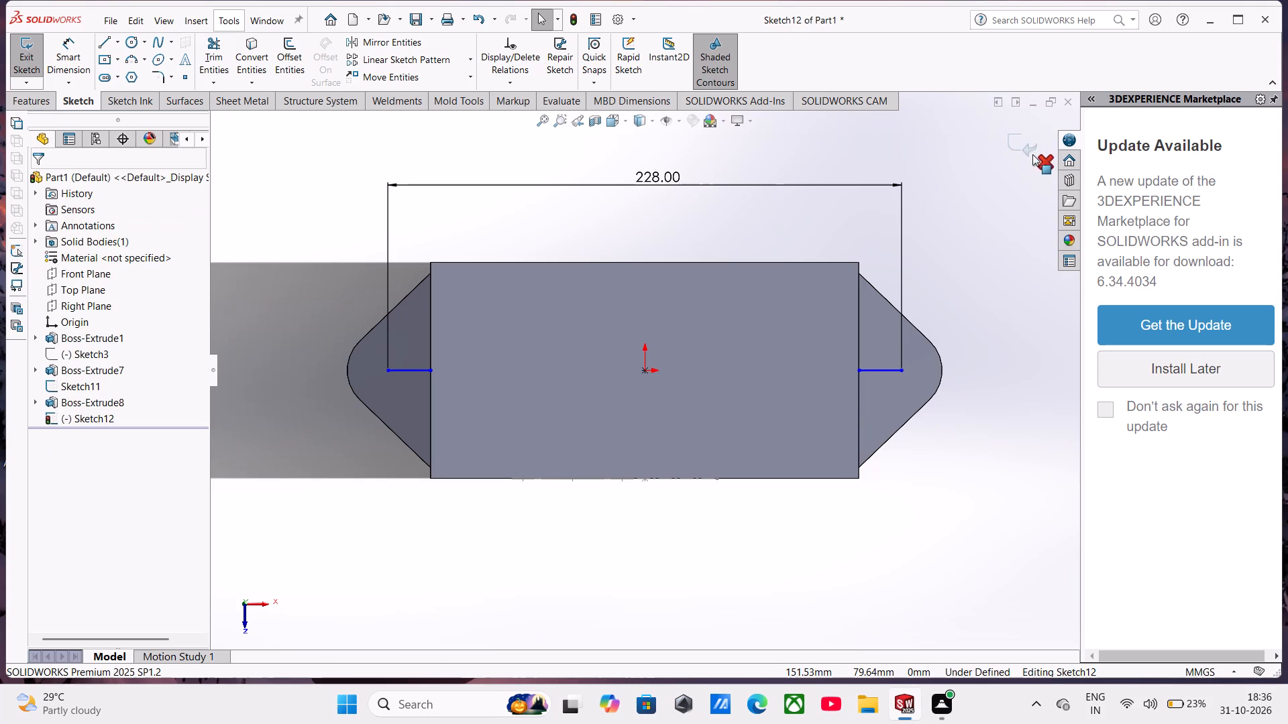
click(1030, 149)
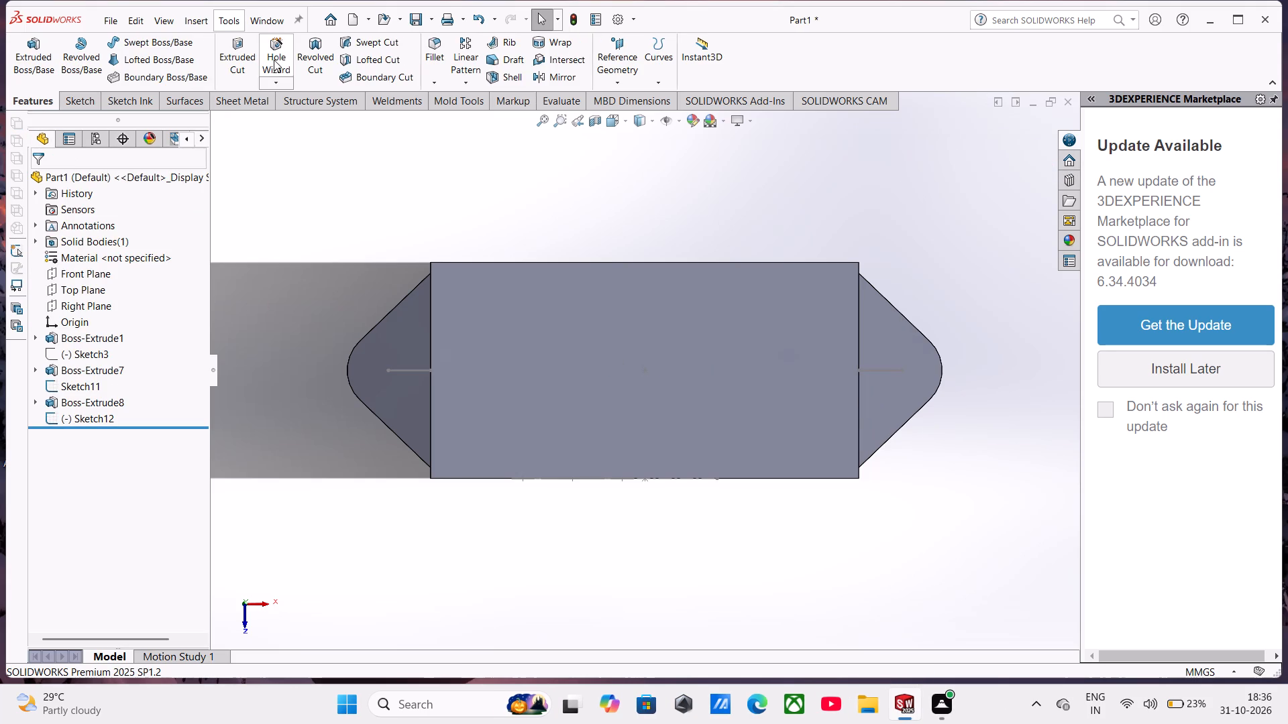
Create 16 mm holes with 28 mm counterbores using Hole Wizard, positioned by a 3D sketch at the outer line endpoint on each lug.
click(274, 60)
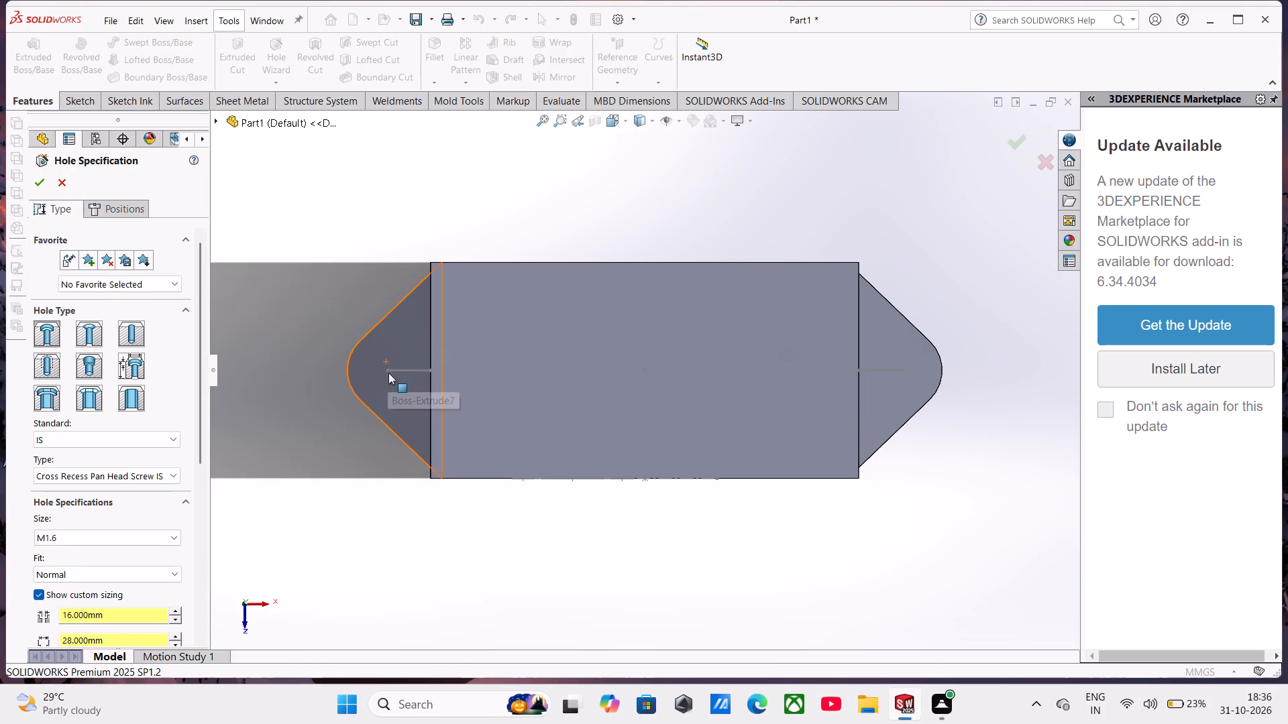
click(142, 212)
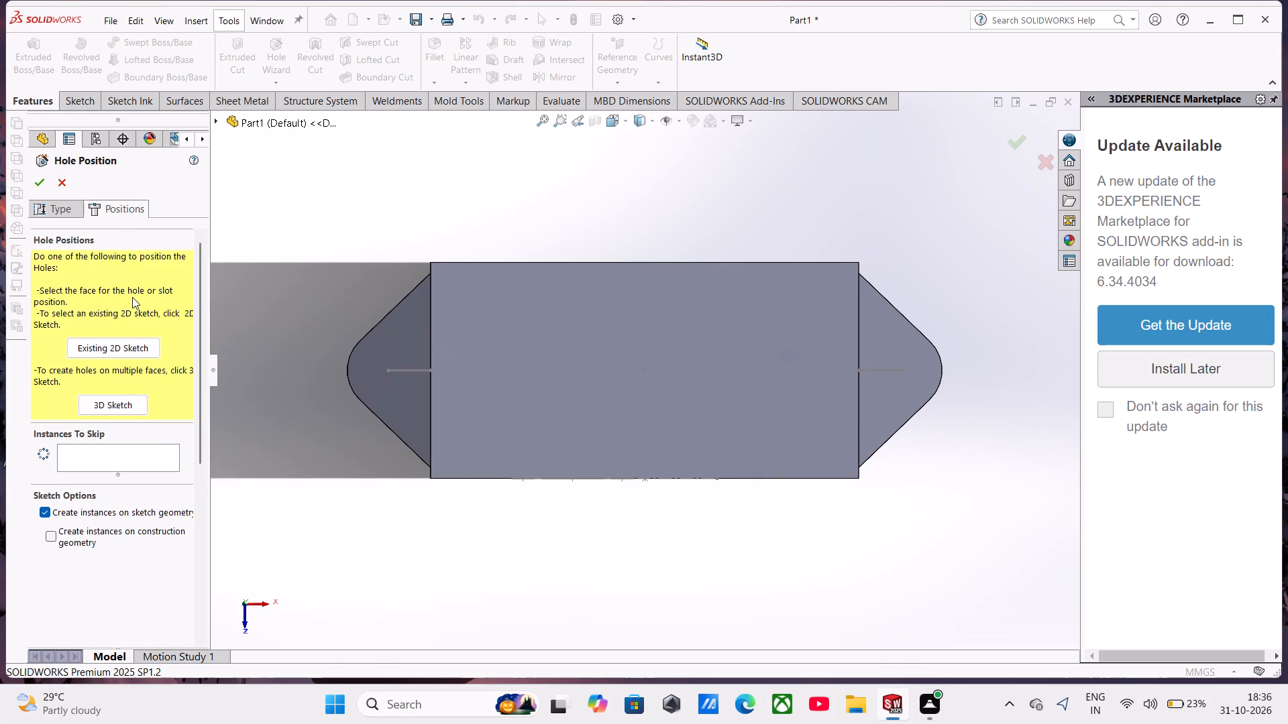
click(111, 406)
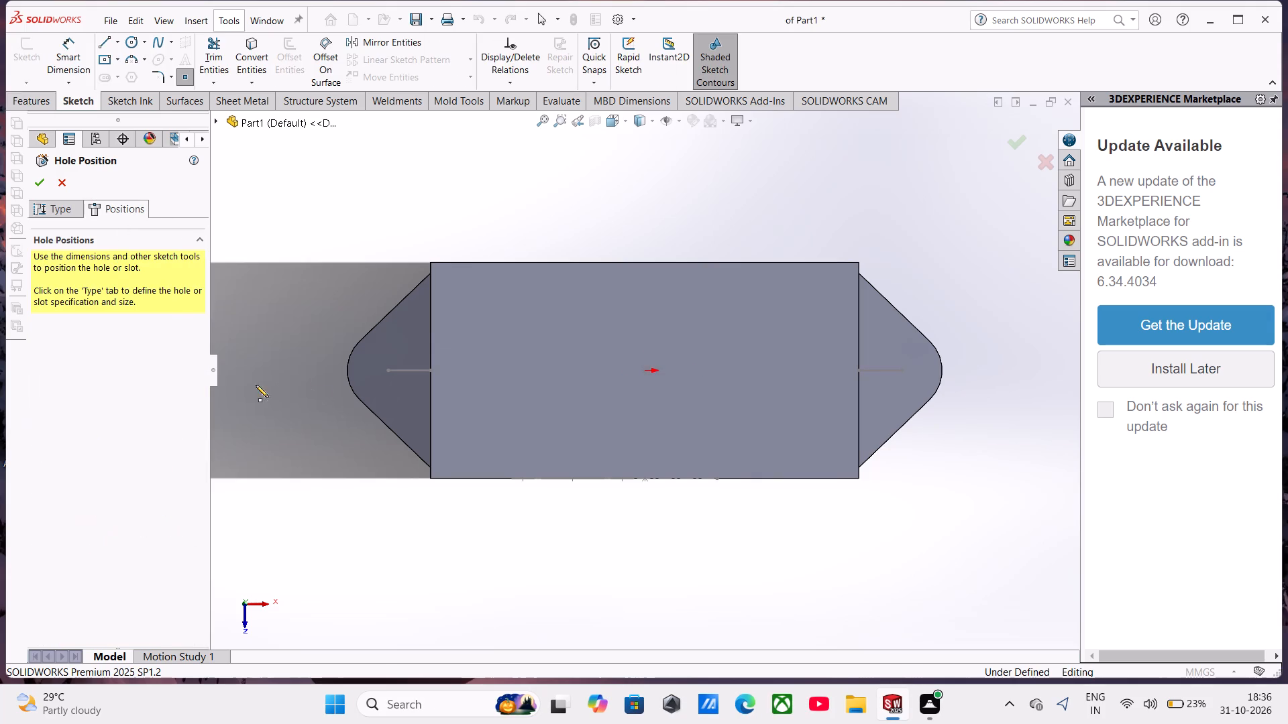
click(388, 371)
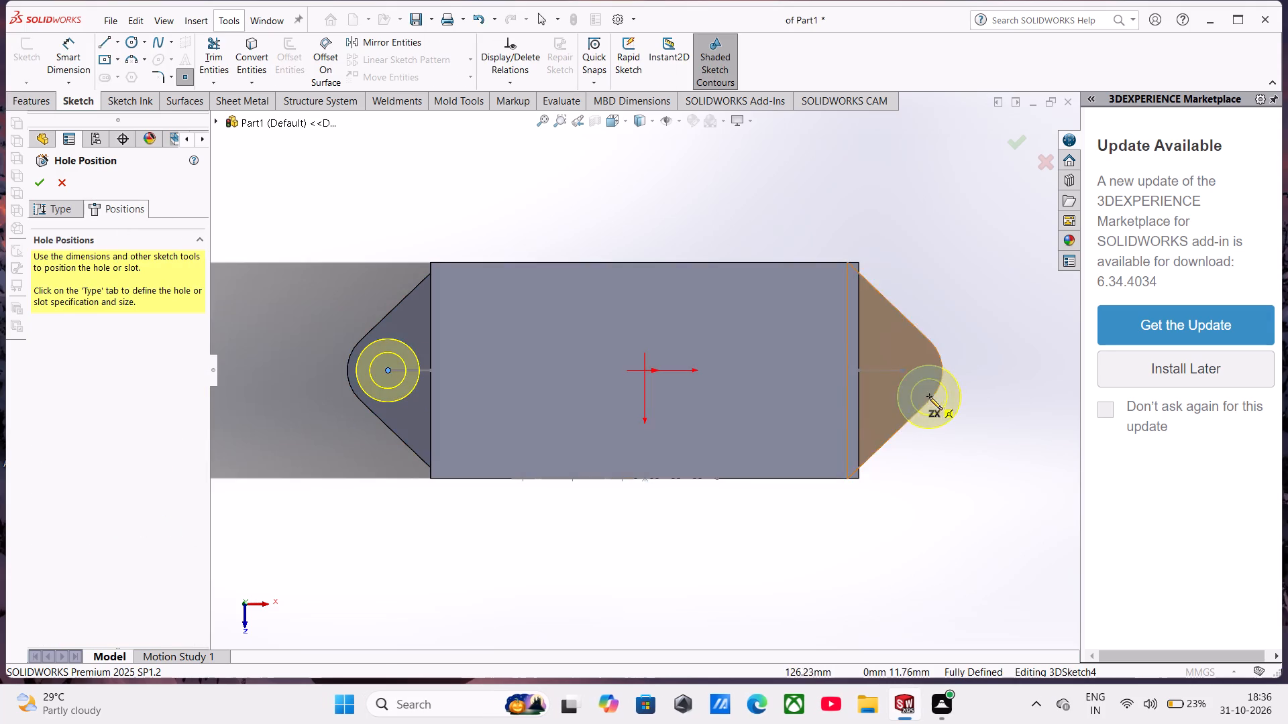
click(902, 369)
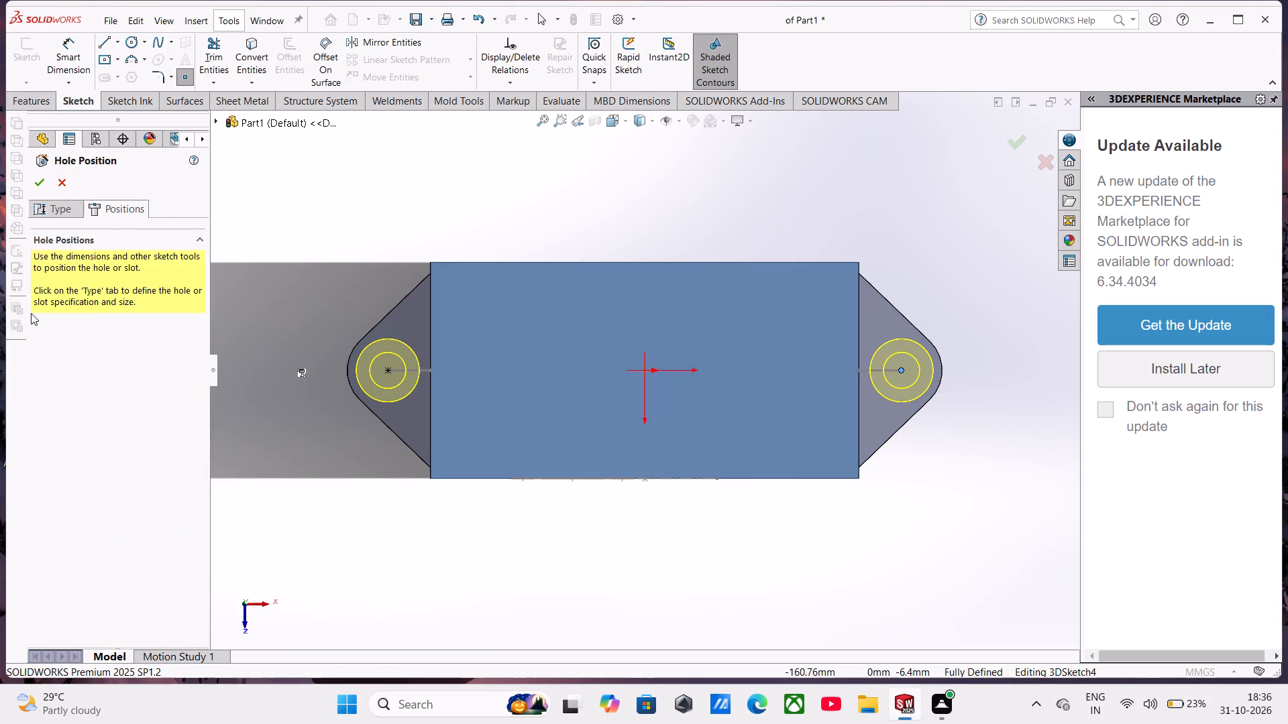
click(30, 182)
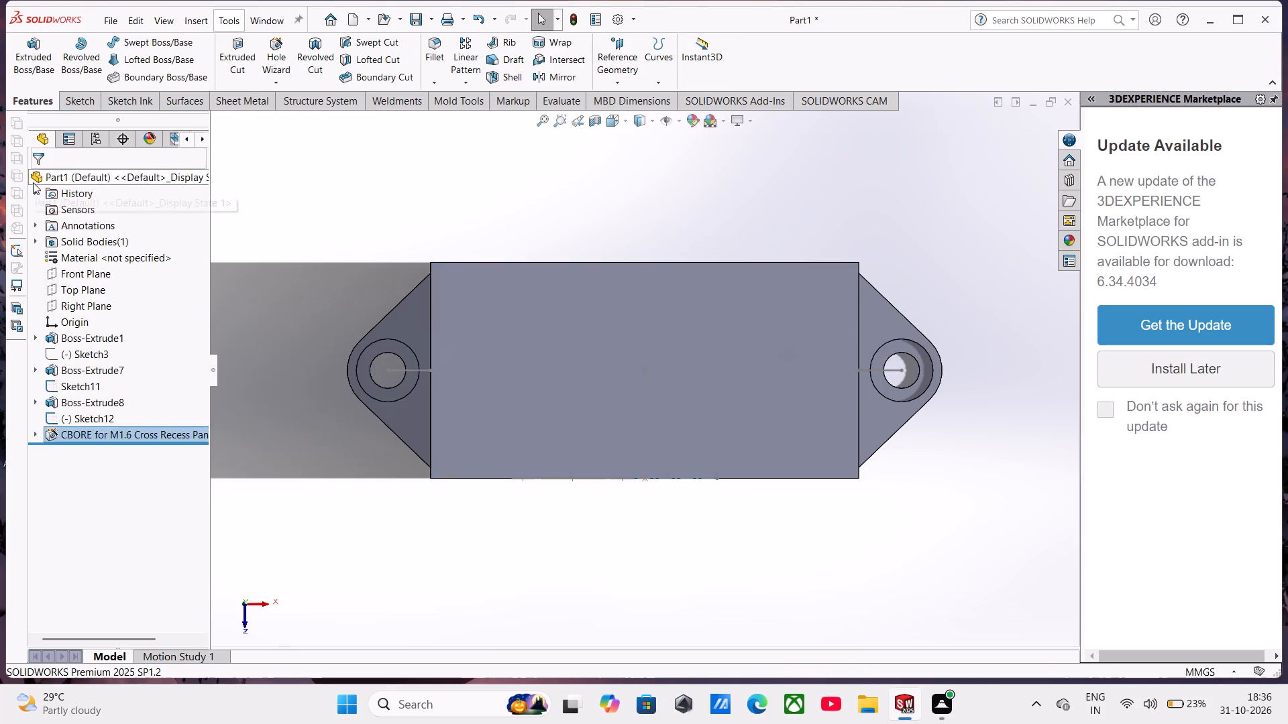
Open Sketch11, which holds the bore and four-hole pattern on the block's front face, for editing.
middle_drag(440, 422, 443, 249)
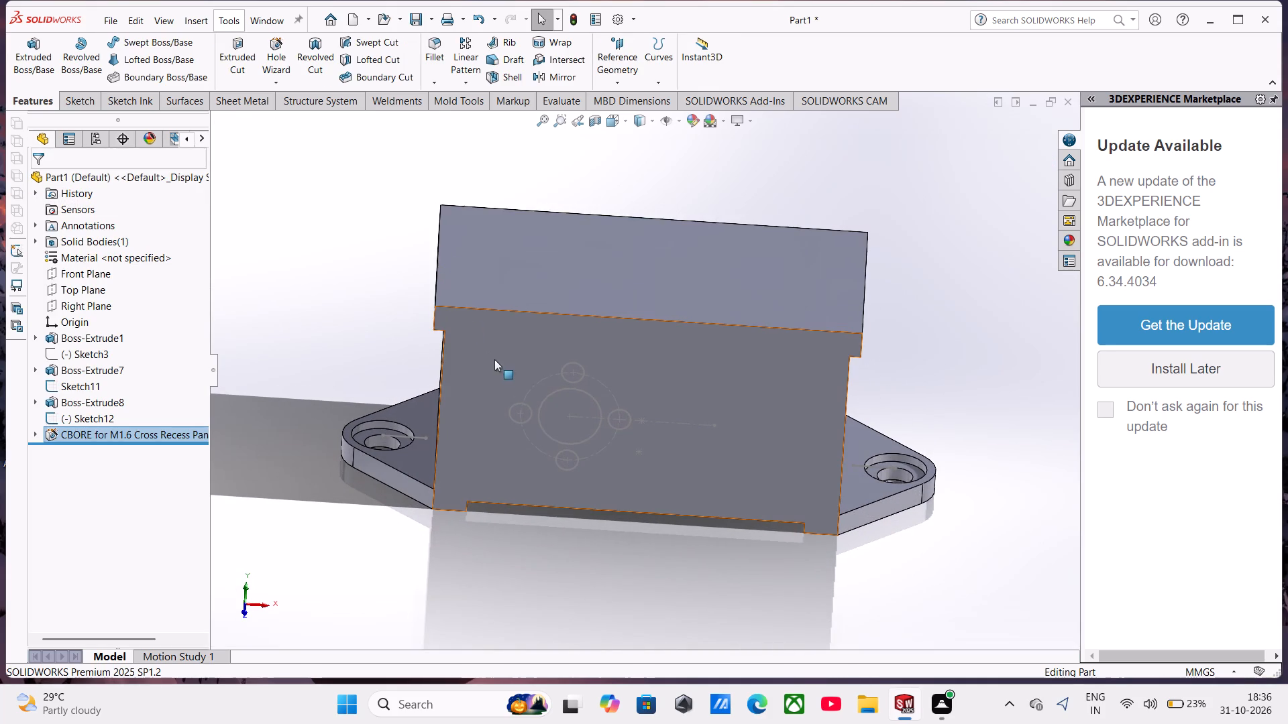
scroll(768, 516, down, 2)
middle_drag(767, 516, 763, 473)
click(751, 428)
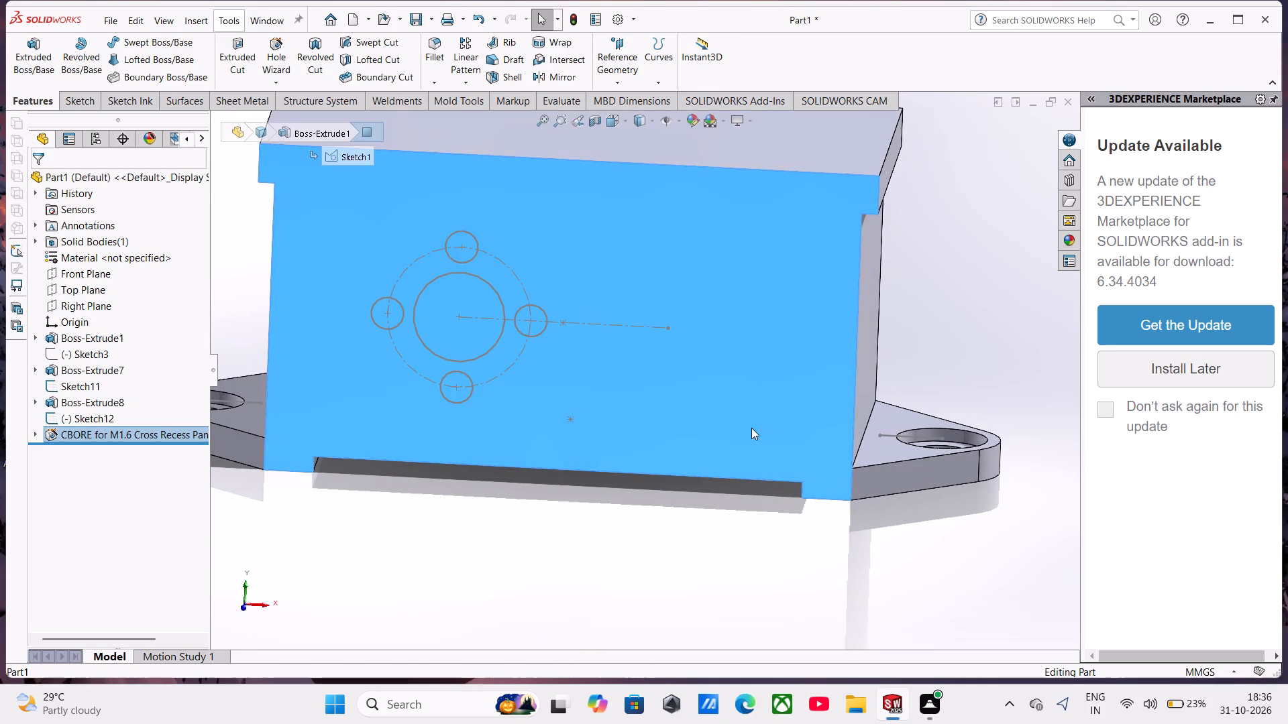
click(605, 355)
click(533, 349)
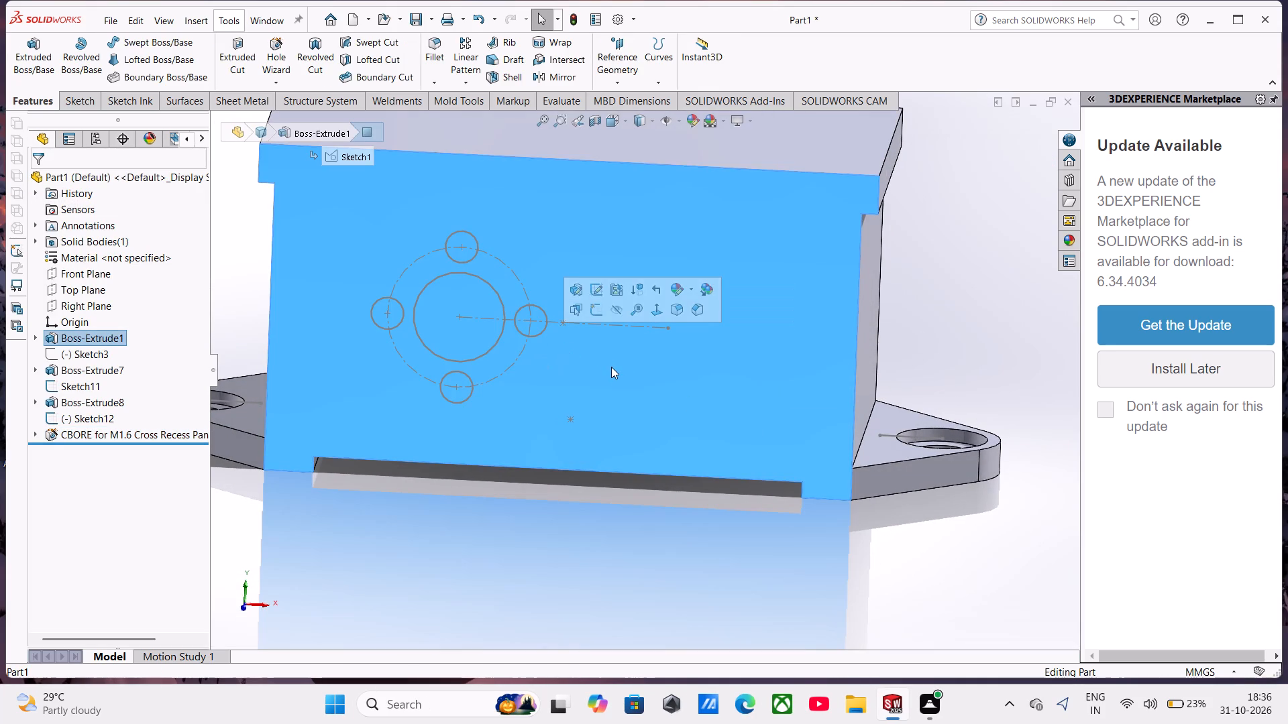
click(611, 367)
key(Escape)
key(Escape)
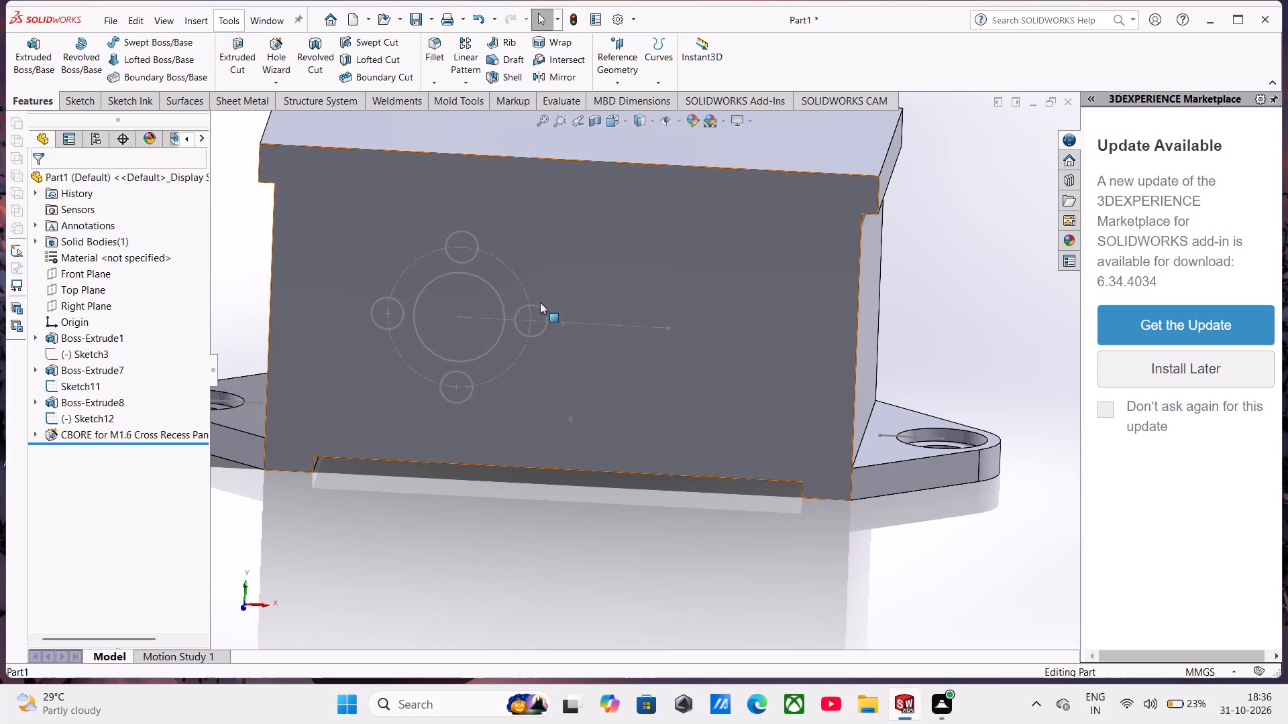
click(537, 302)
click(588, 244)
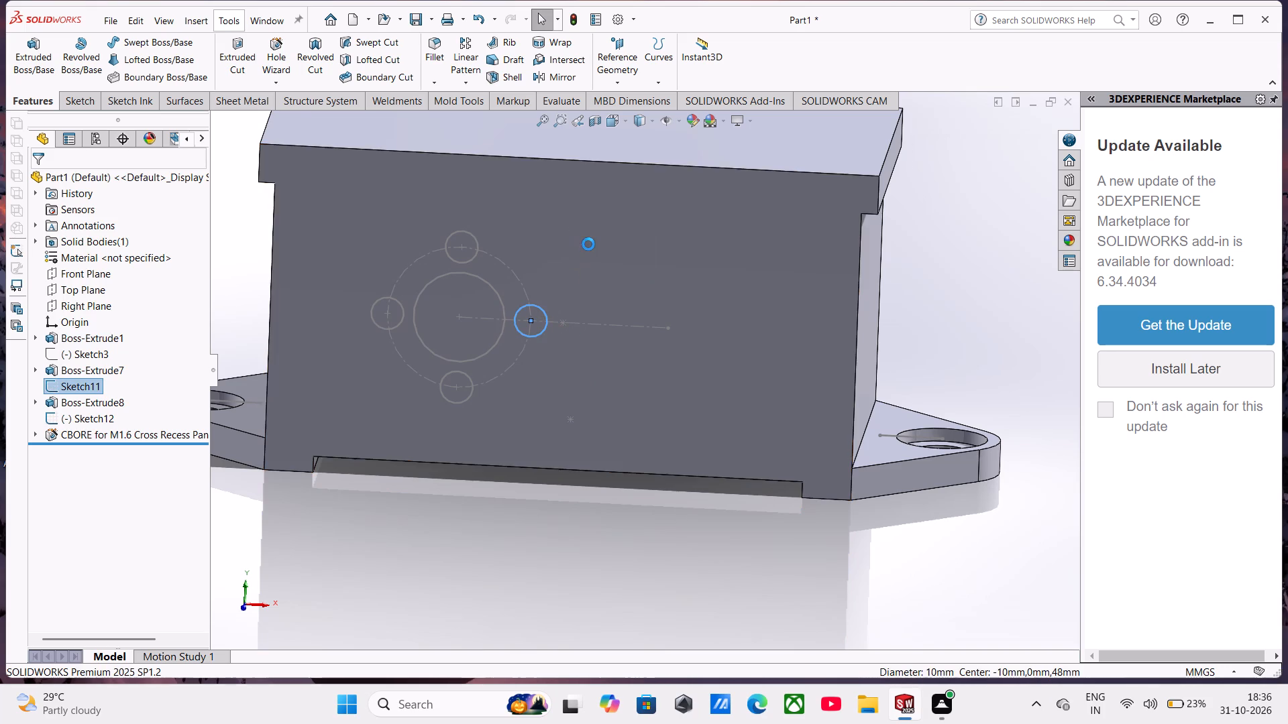
scroll(818, 402, down, 1)
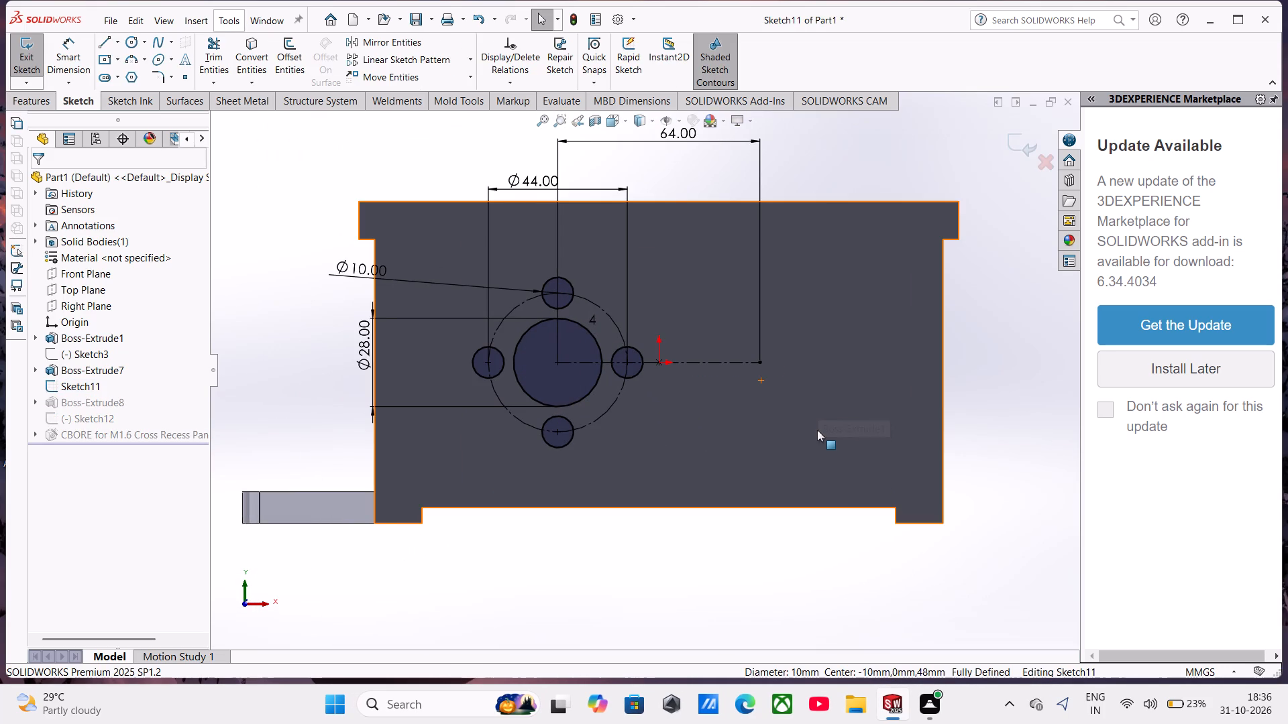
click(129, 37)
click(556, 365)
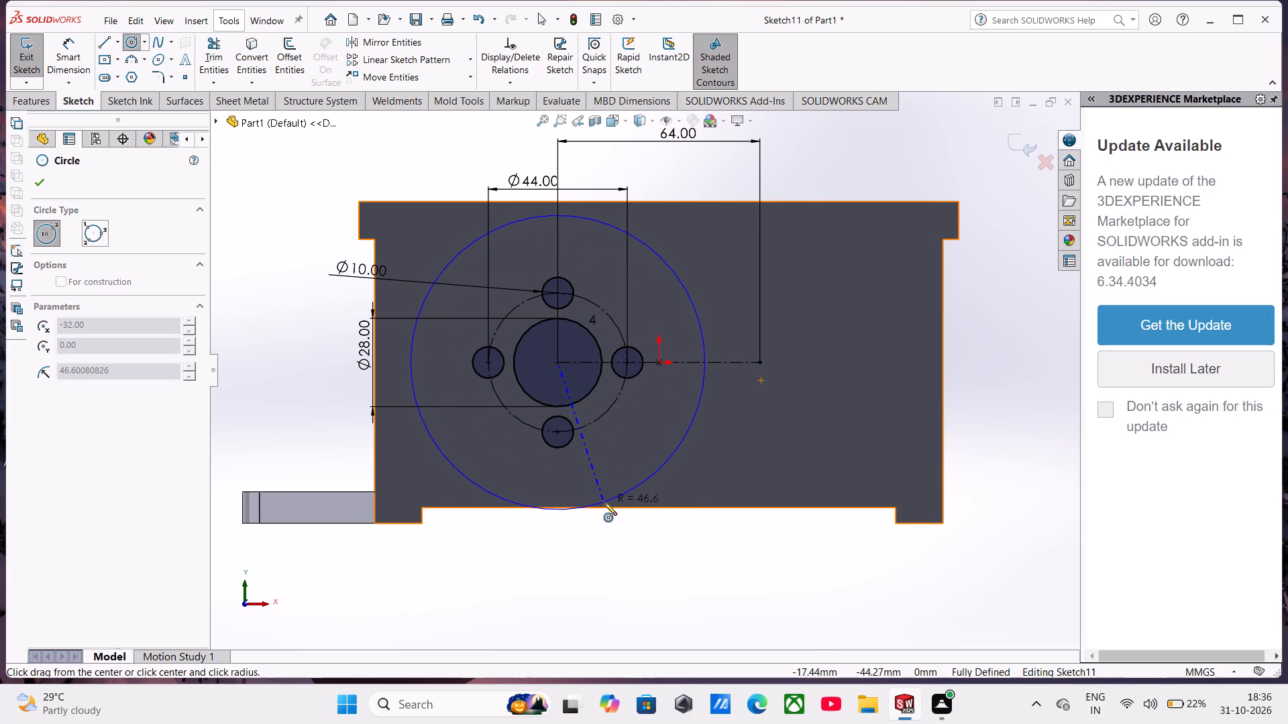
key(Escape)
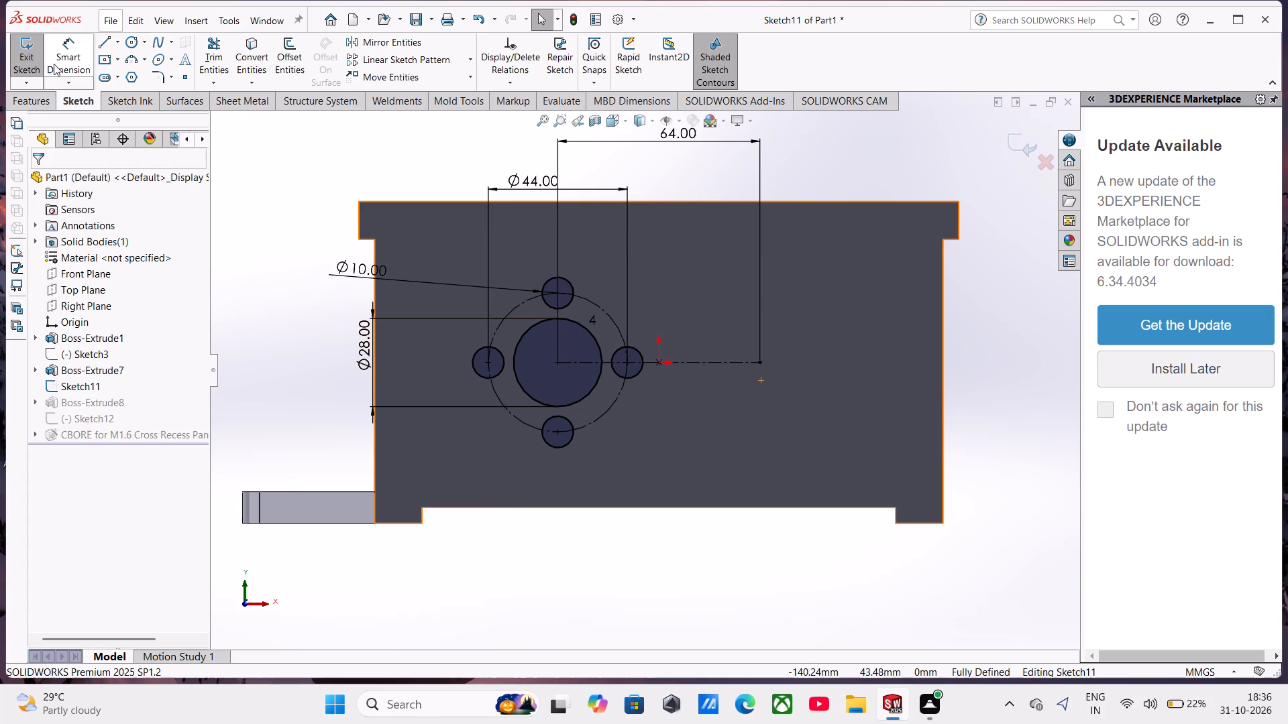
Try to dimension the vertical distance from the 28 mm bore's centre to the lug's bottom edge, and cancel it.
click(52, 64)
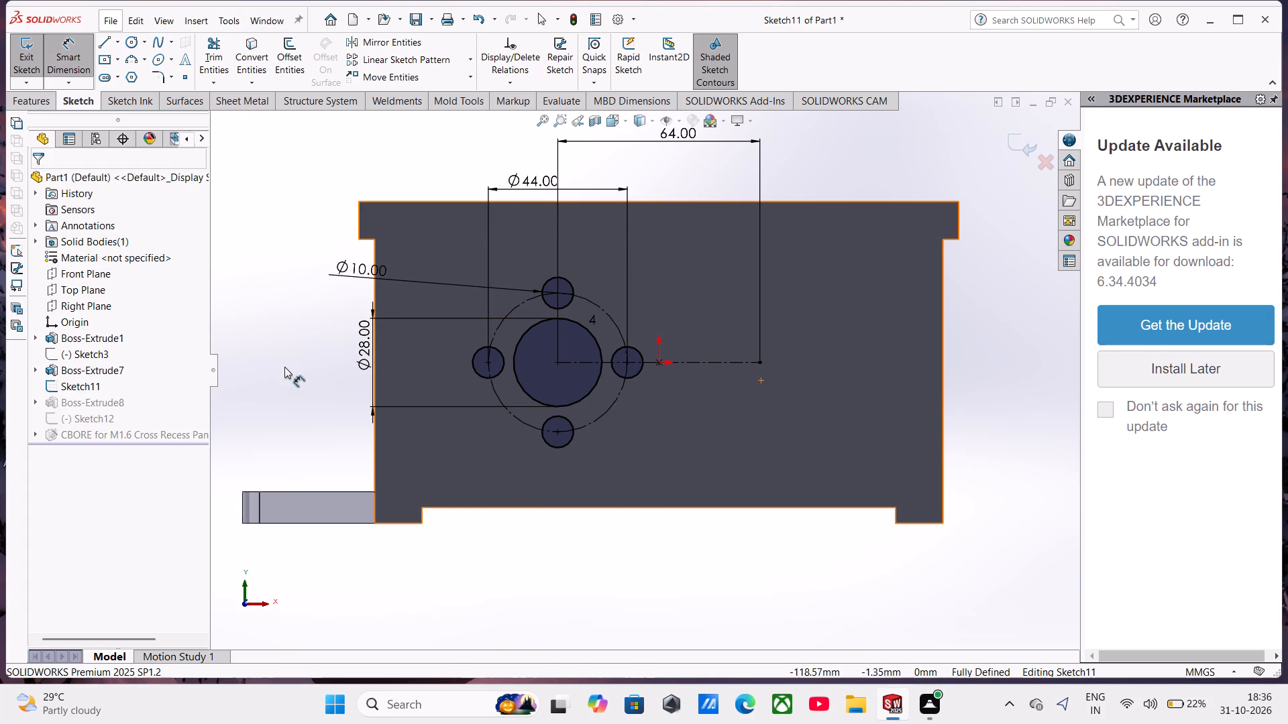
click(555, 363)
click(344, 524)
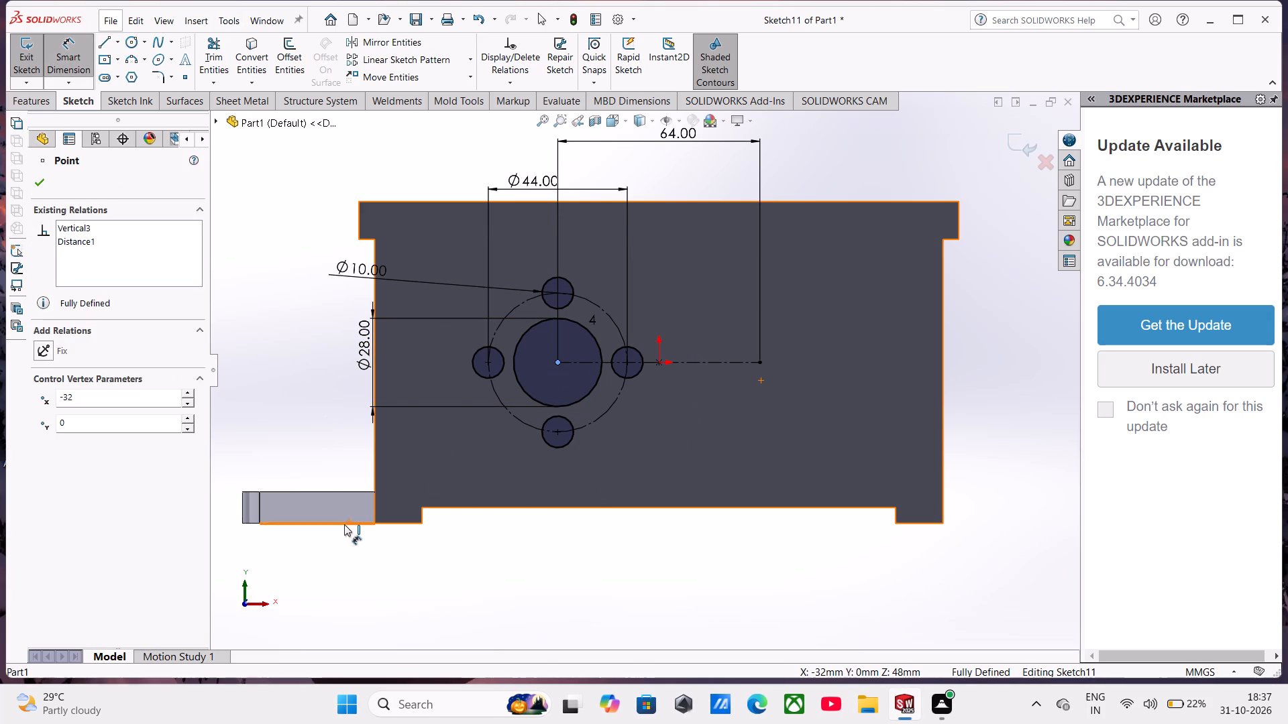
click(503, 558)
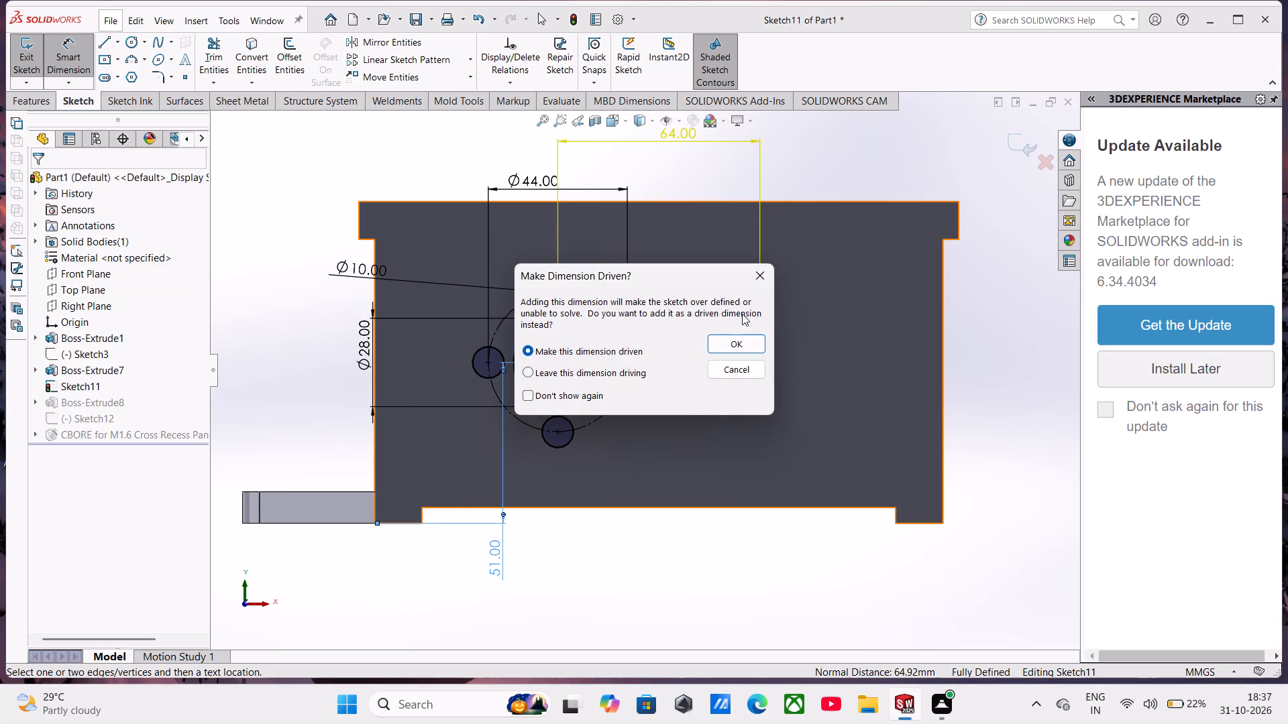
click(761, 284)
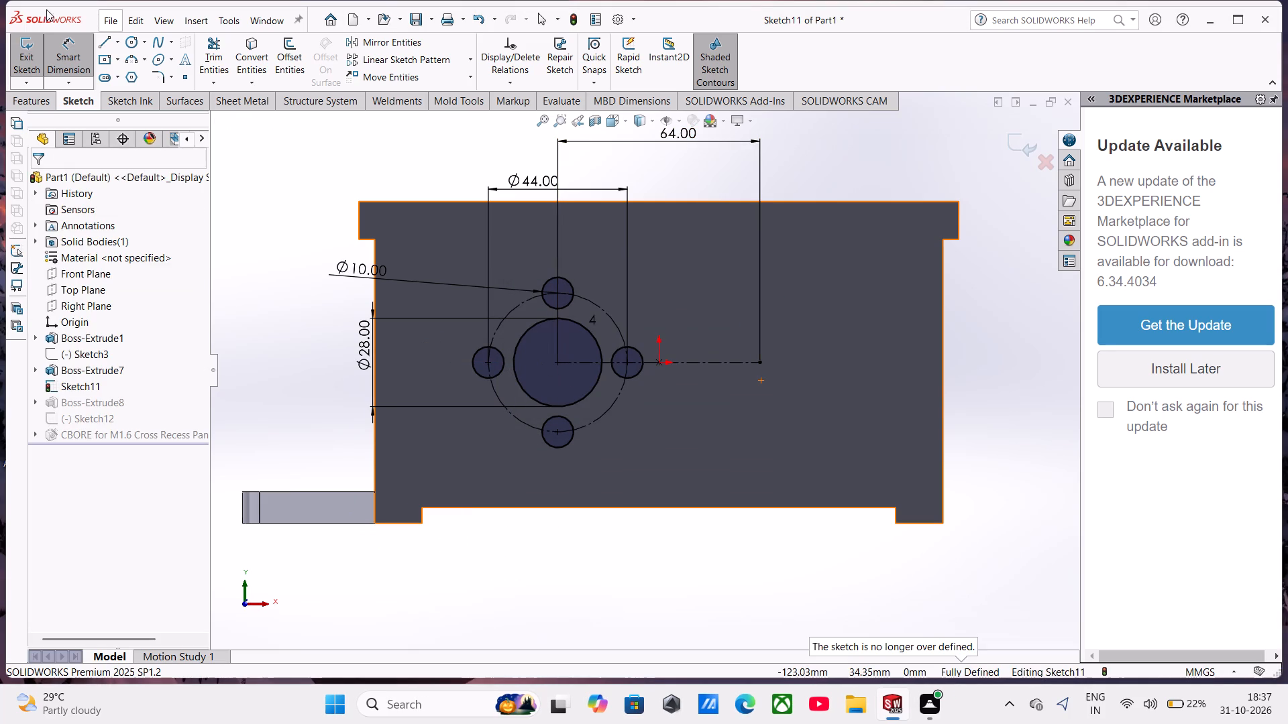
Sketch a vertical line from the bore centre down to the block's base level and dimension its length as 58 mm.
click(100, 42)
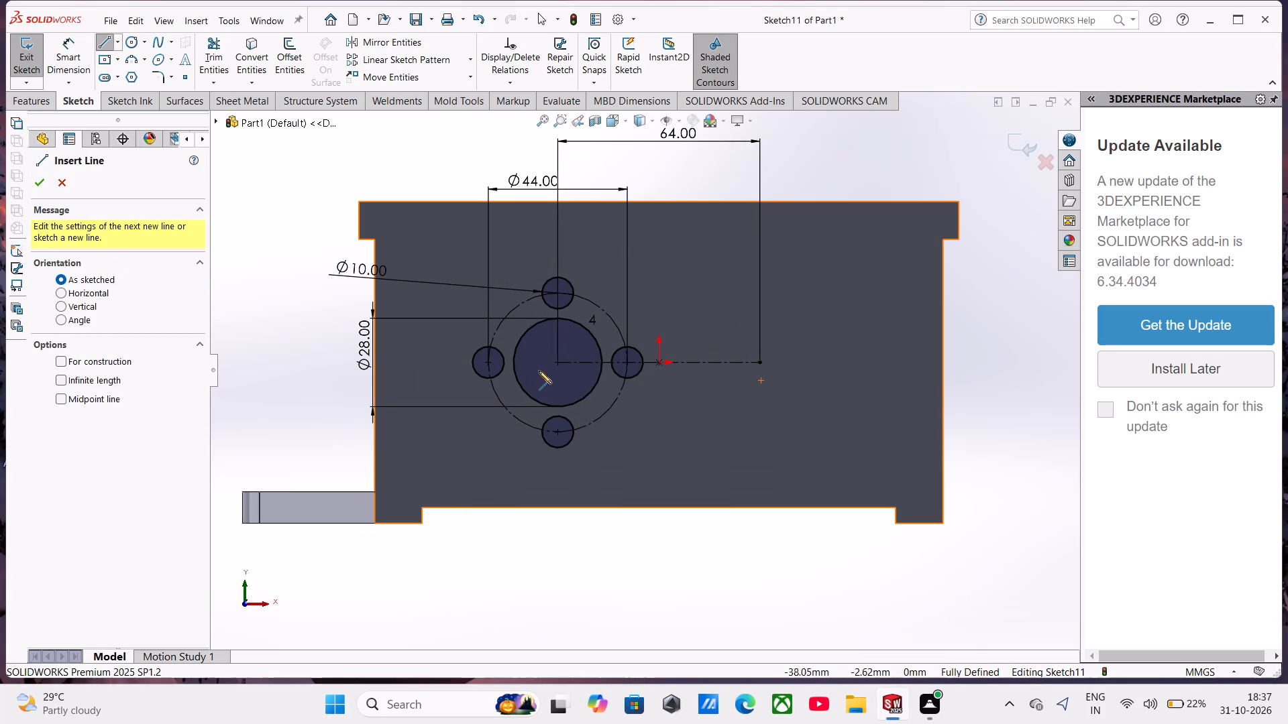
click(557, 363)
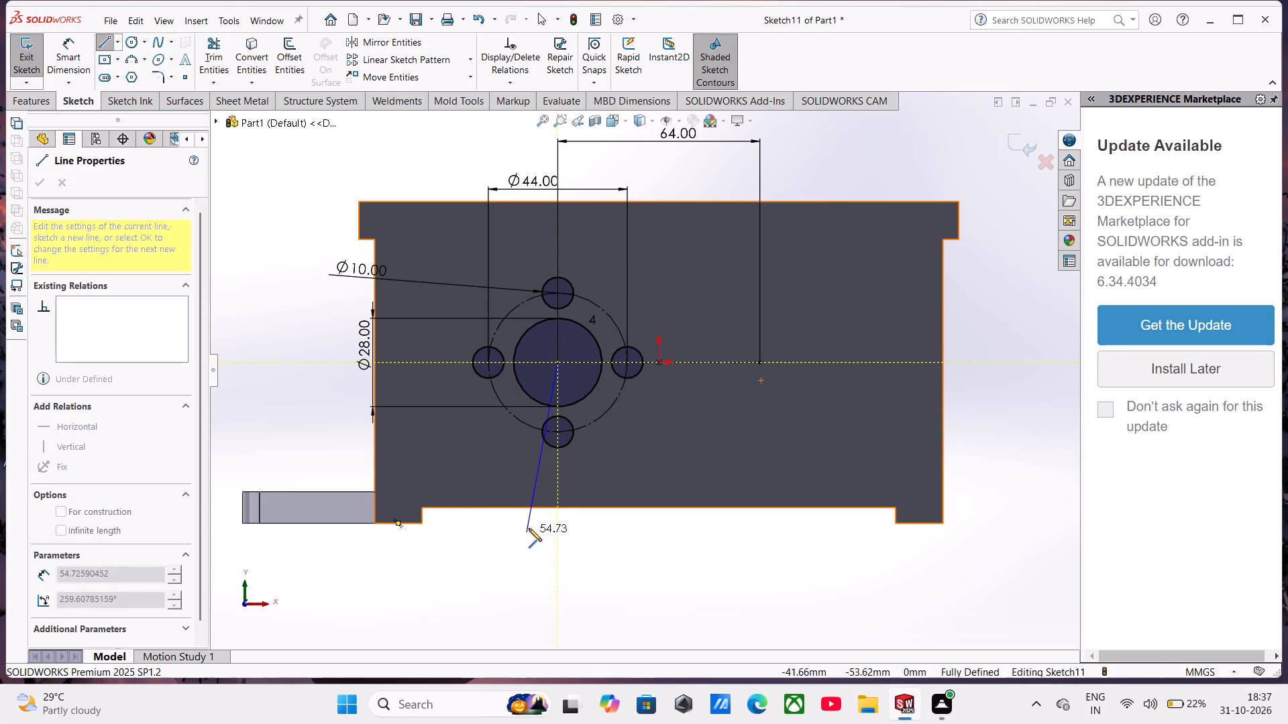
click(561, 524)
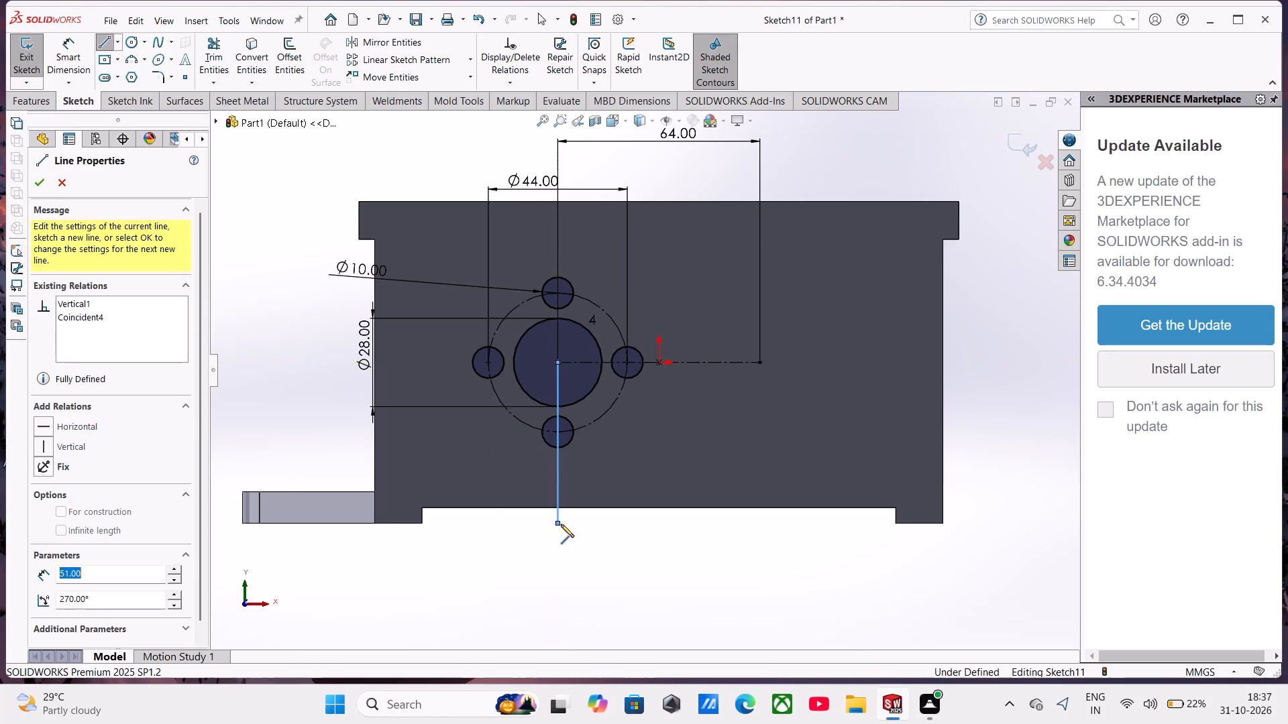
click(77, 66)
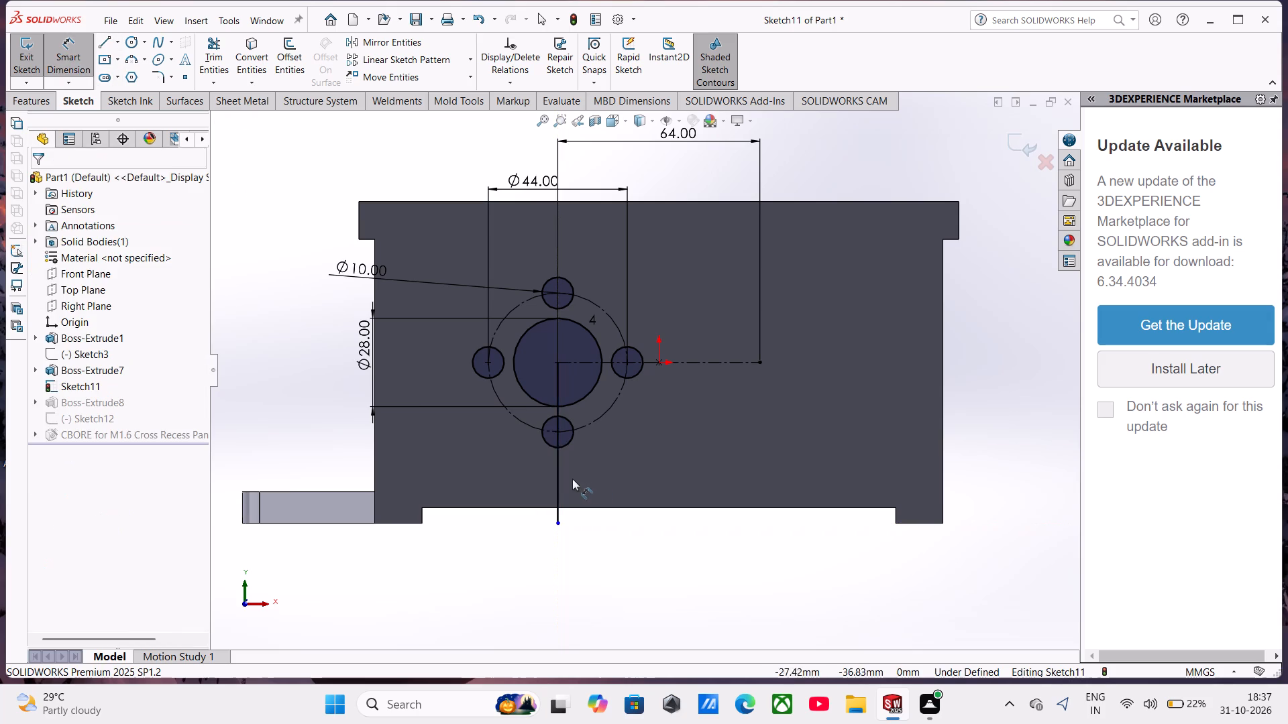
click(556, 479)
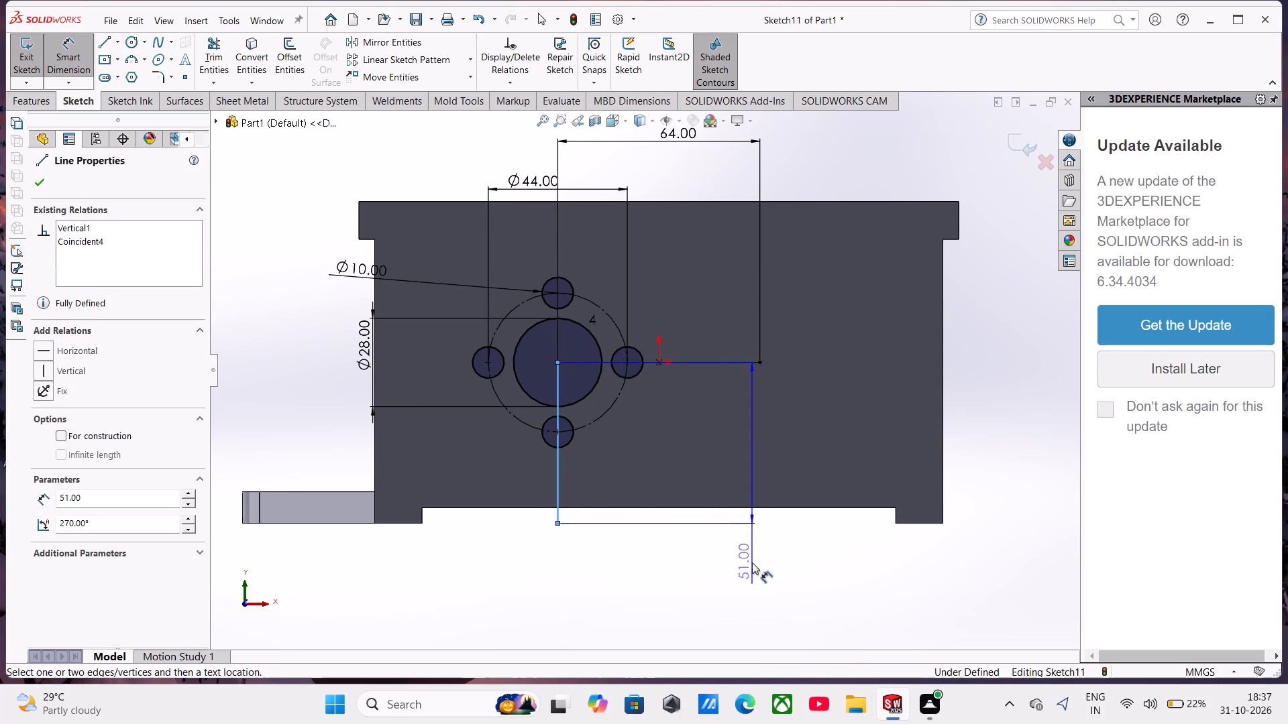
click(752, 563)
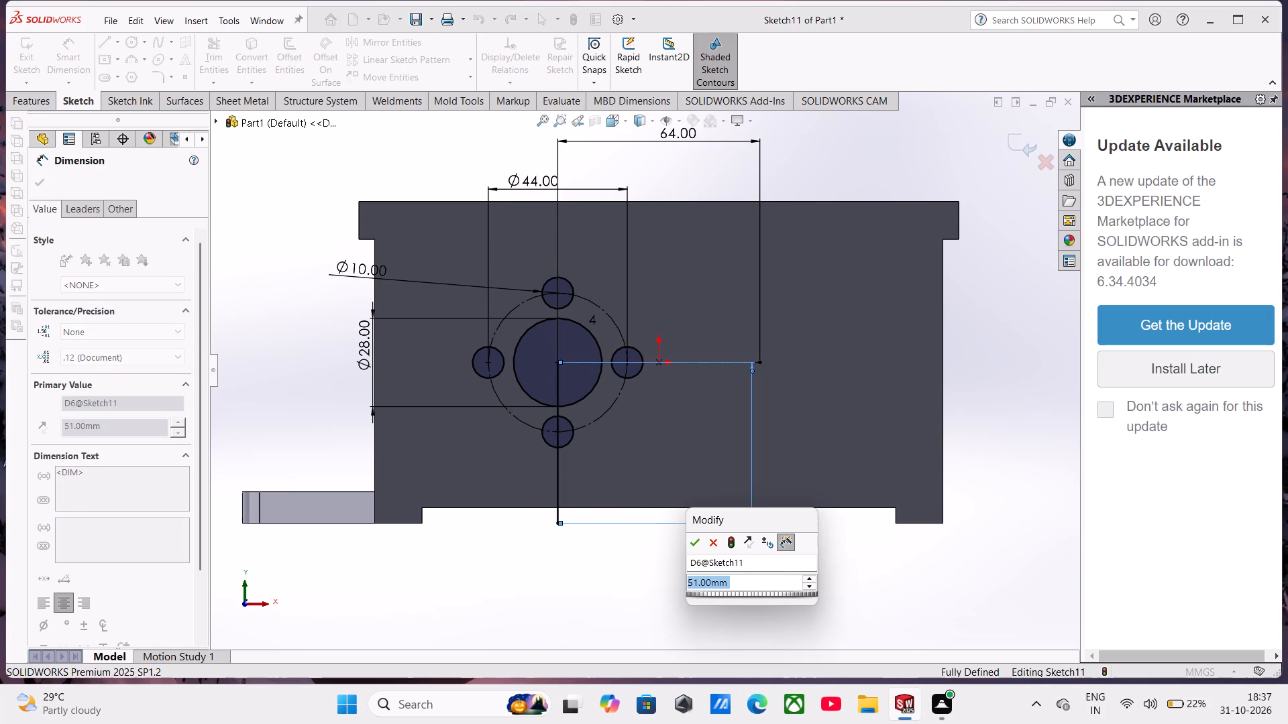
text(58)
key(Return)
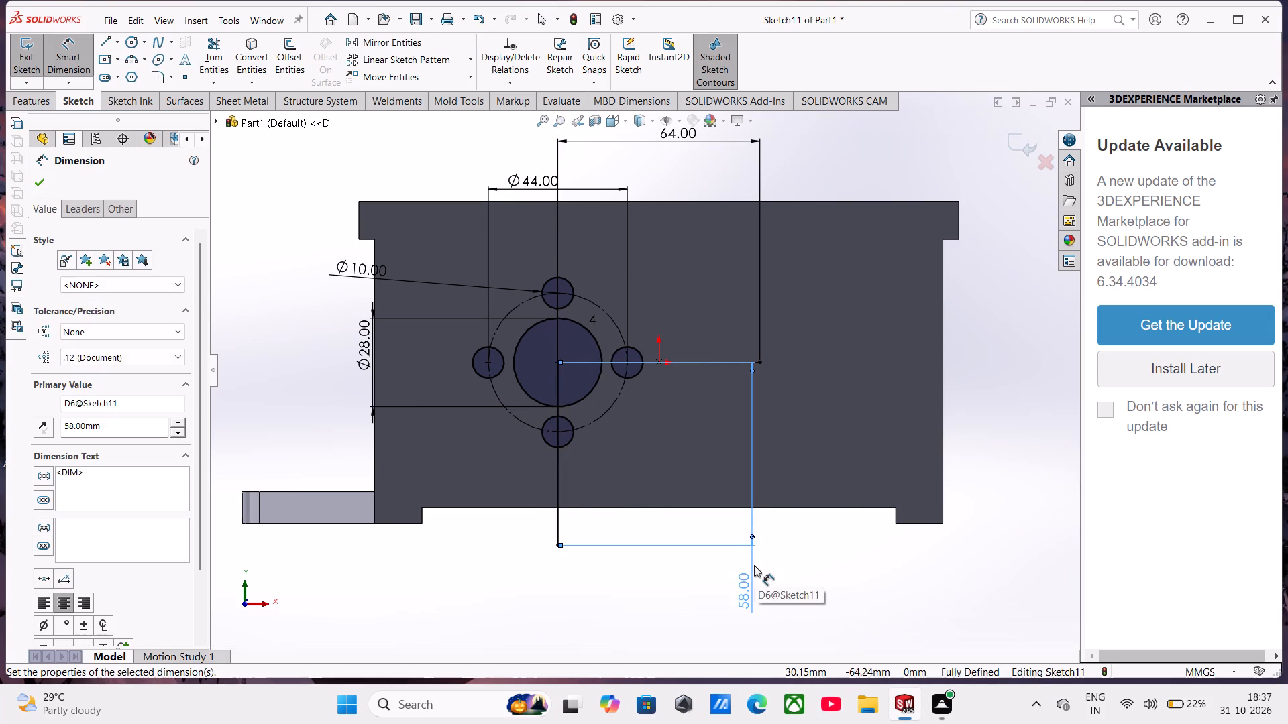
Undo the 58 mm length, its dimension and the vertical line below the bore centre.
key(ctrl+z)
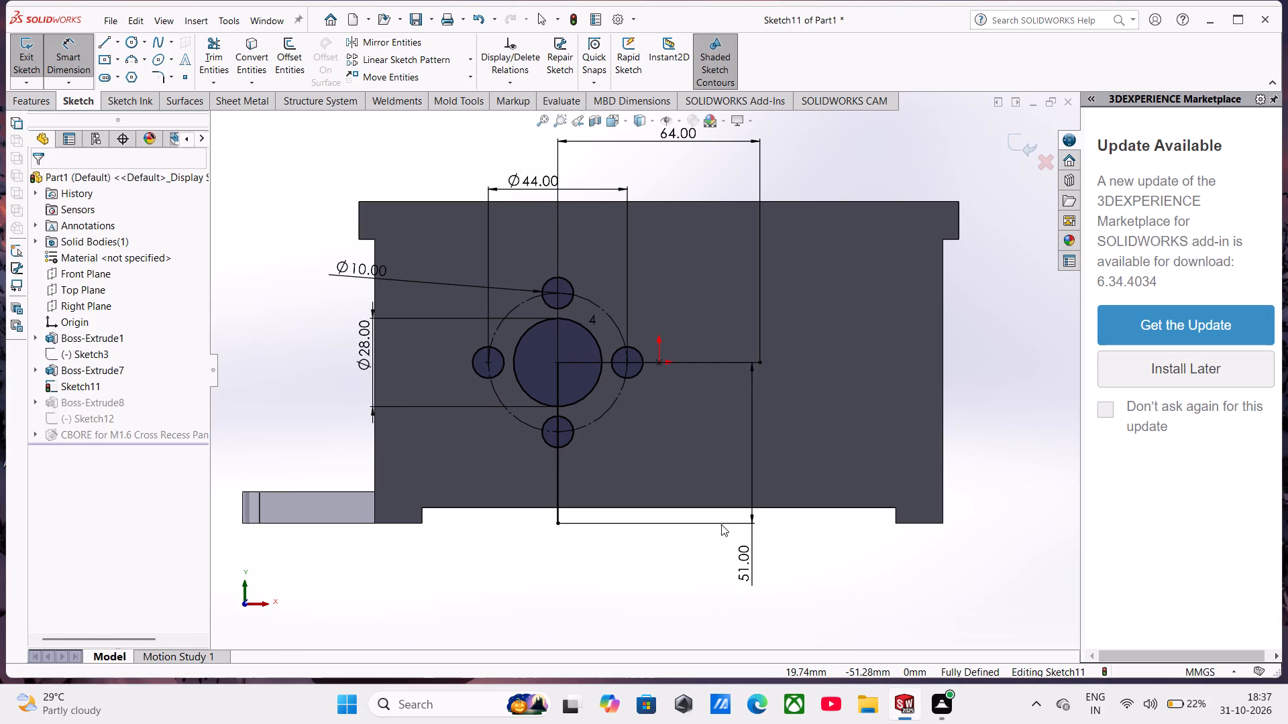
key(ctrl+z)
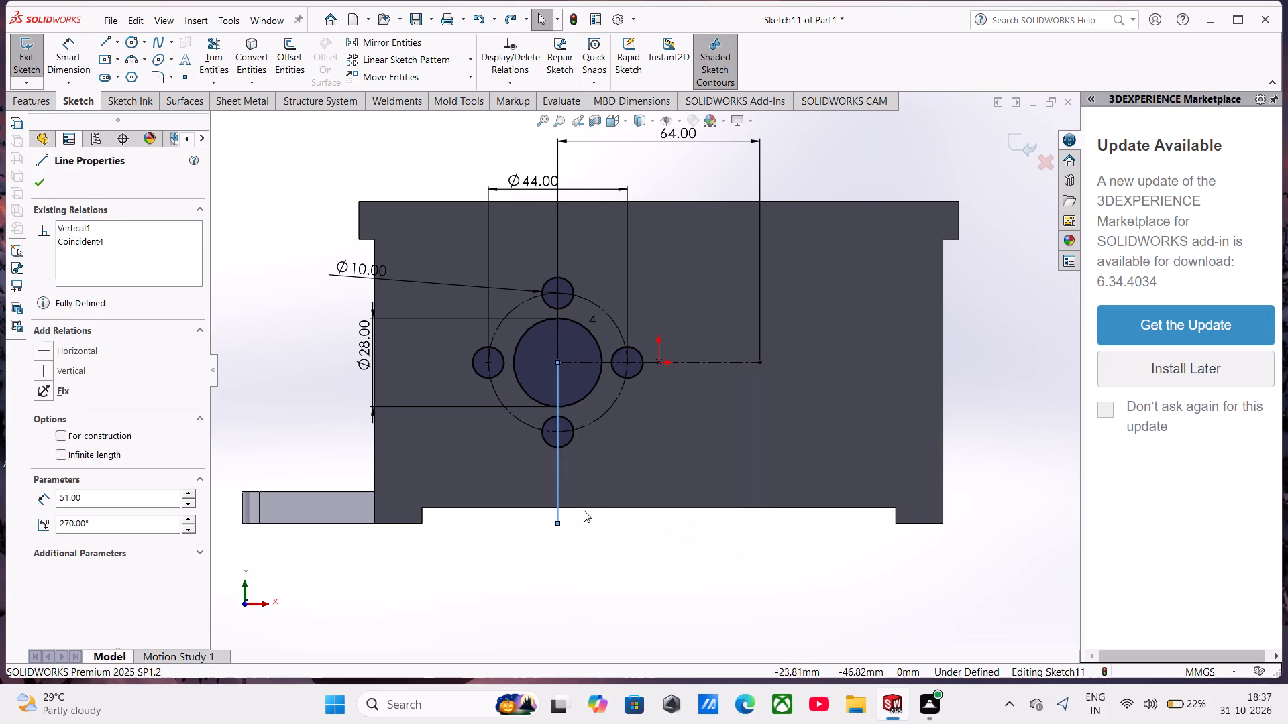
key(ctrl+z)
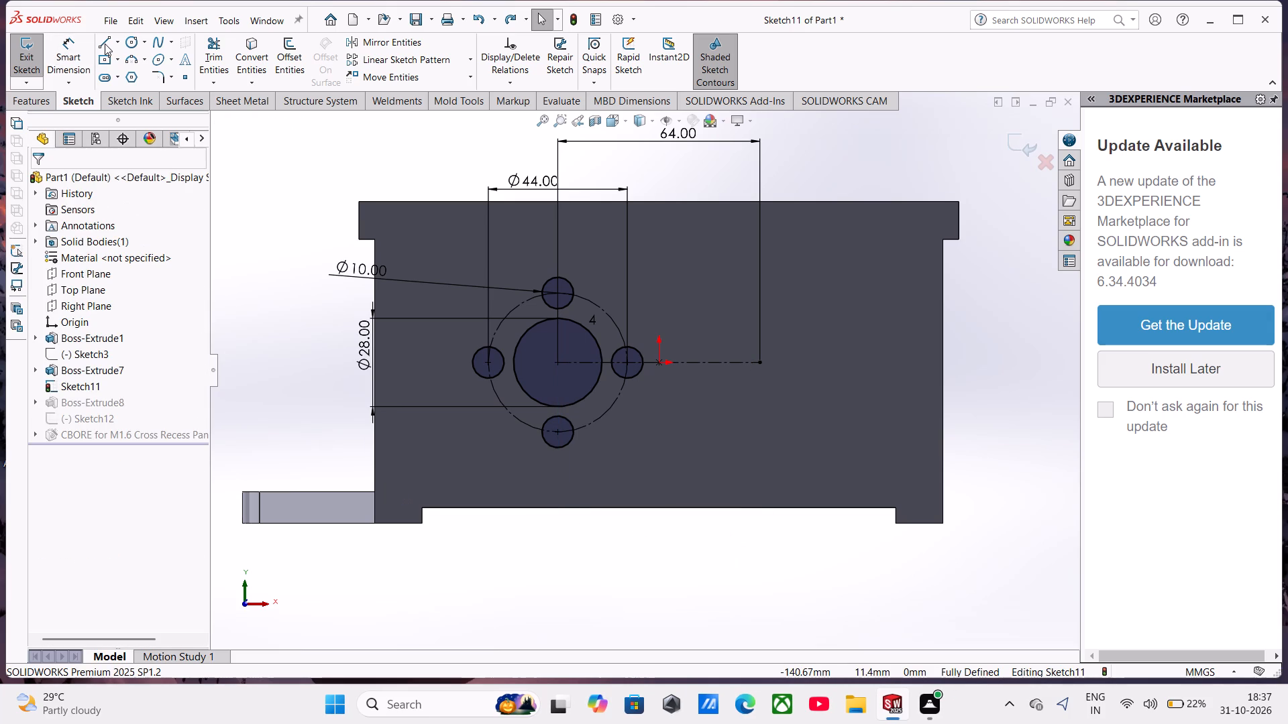
Sketch a horizontal line about 222 mm long along the base, from the lug's outer bottom corner to the block's far bottom corner.
click(111, 44)
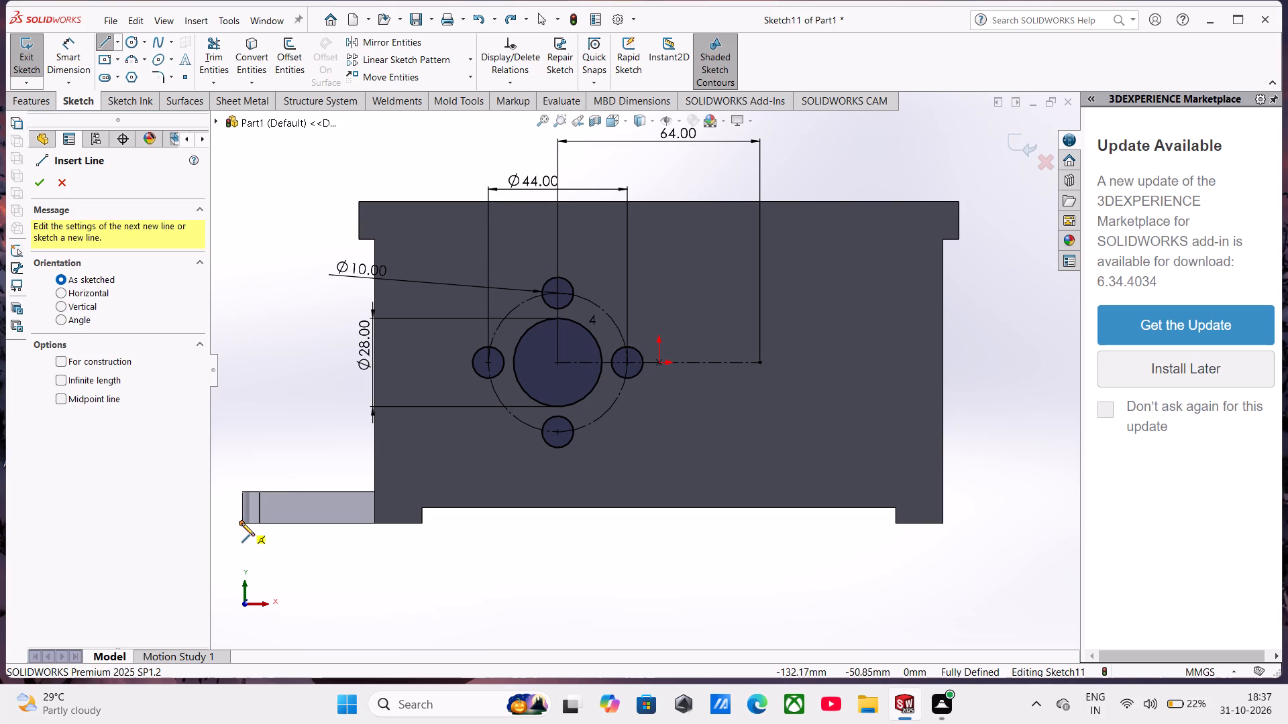
click(241, 523)
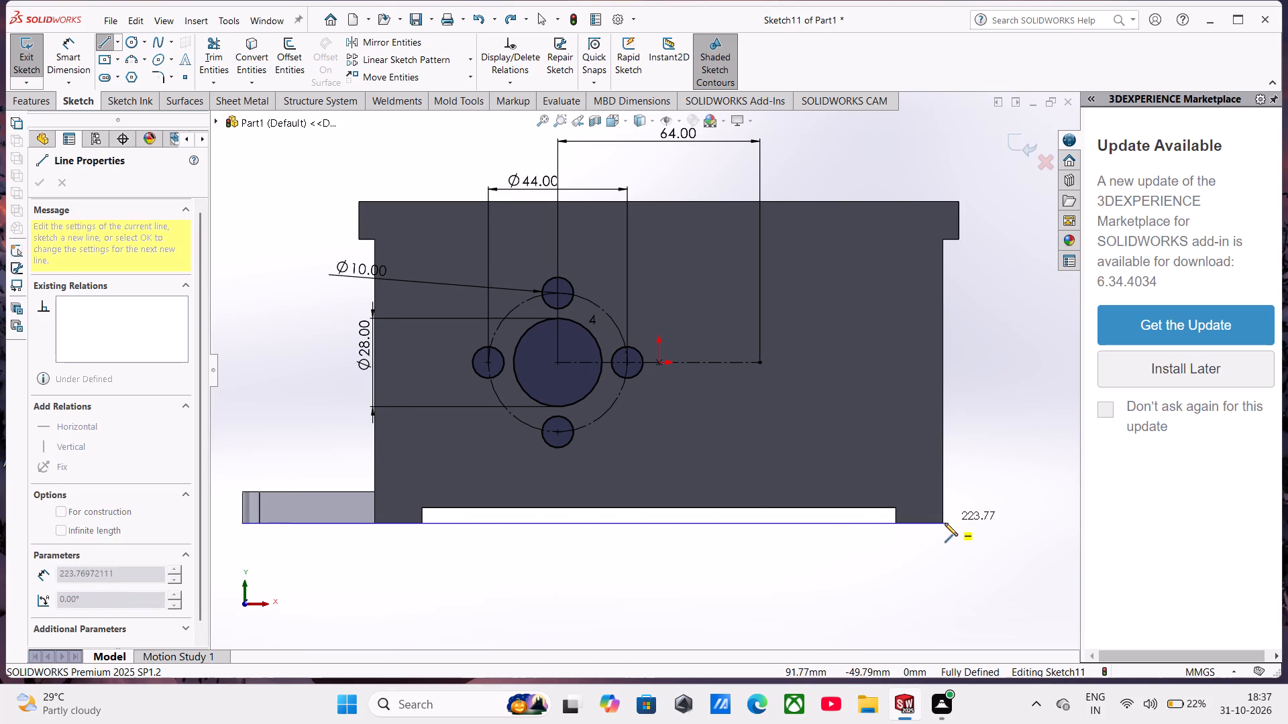
click(943, 525)
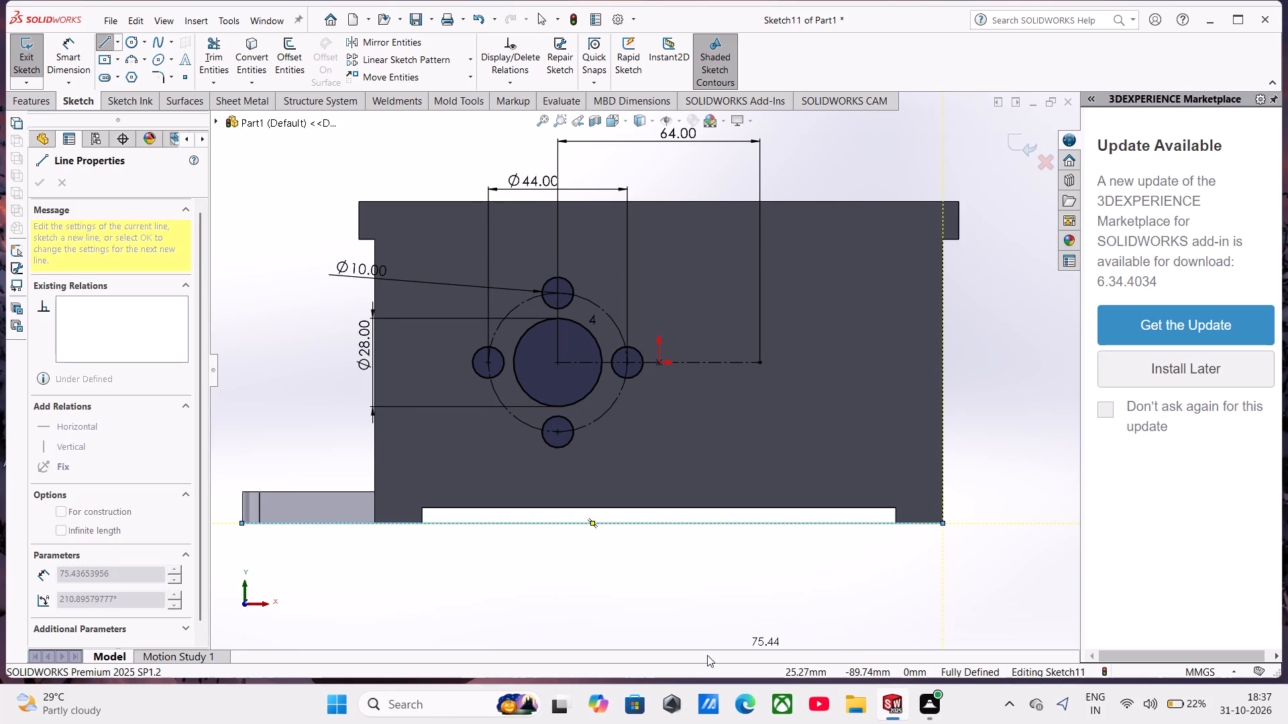
key(Escape)
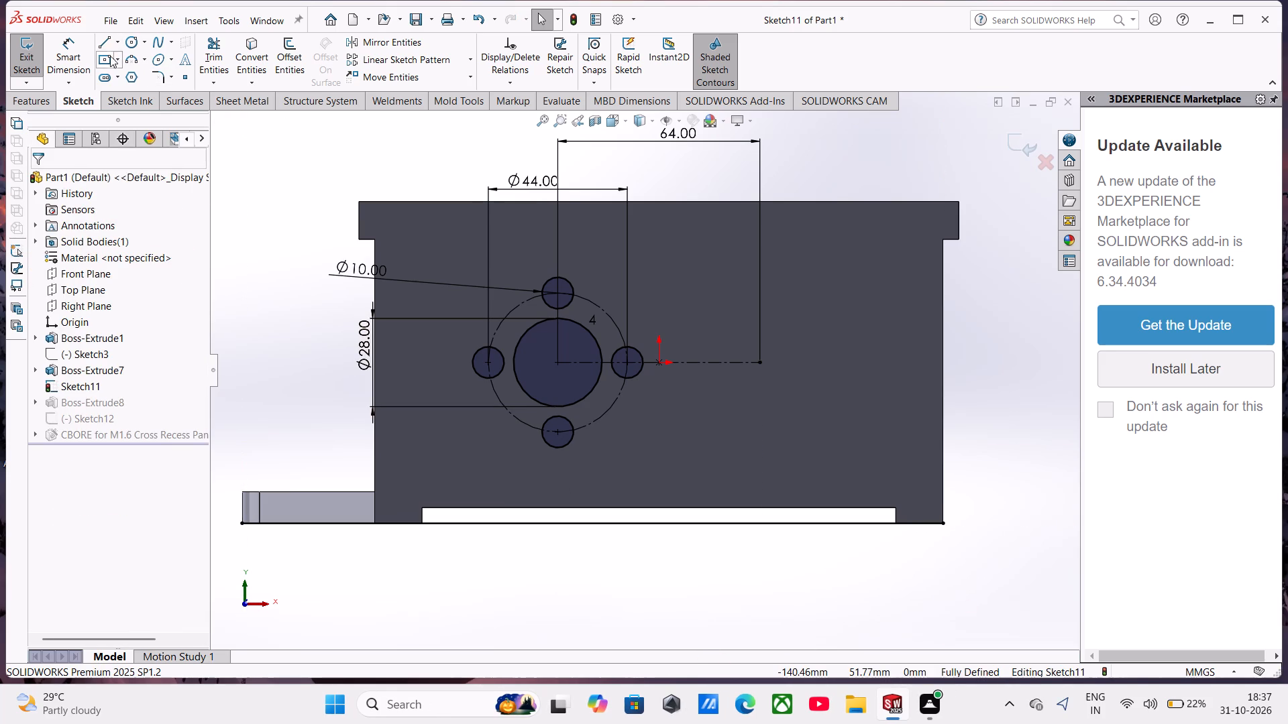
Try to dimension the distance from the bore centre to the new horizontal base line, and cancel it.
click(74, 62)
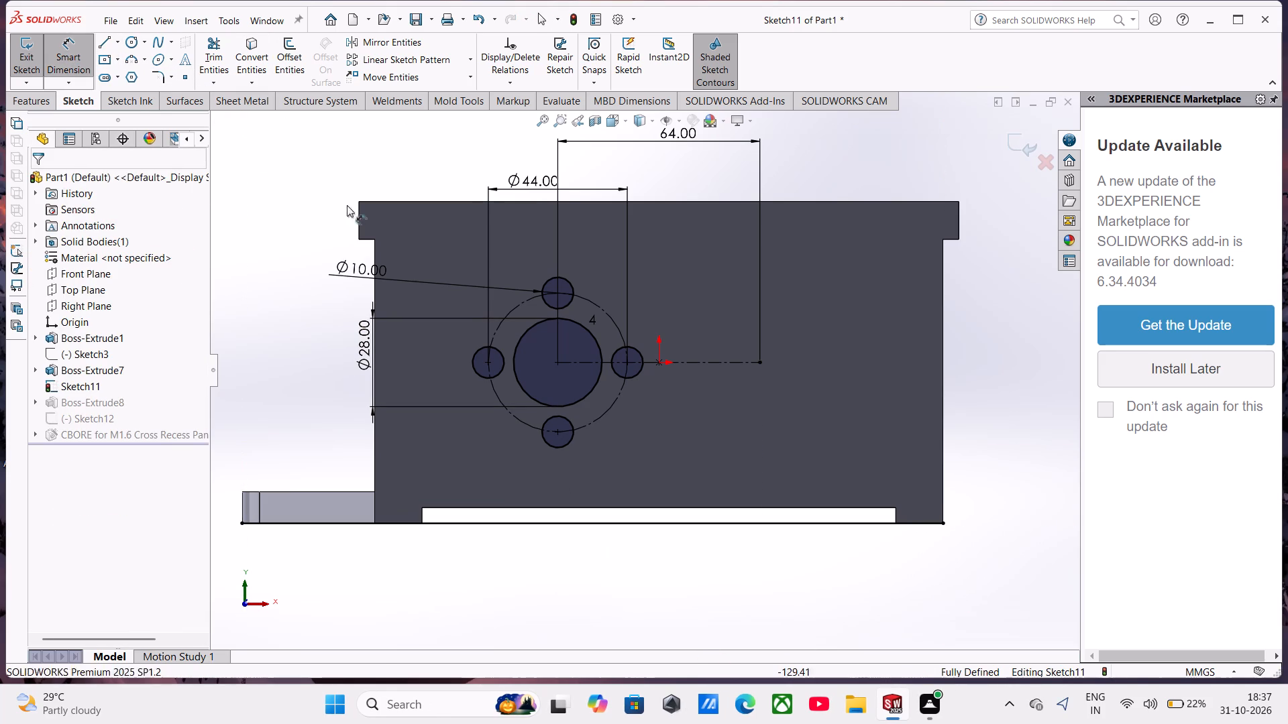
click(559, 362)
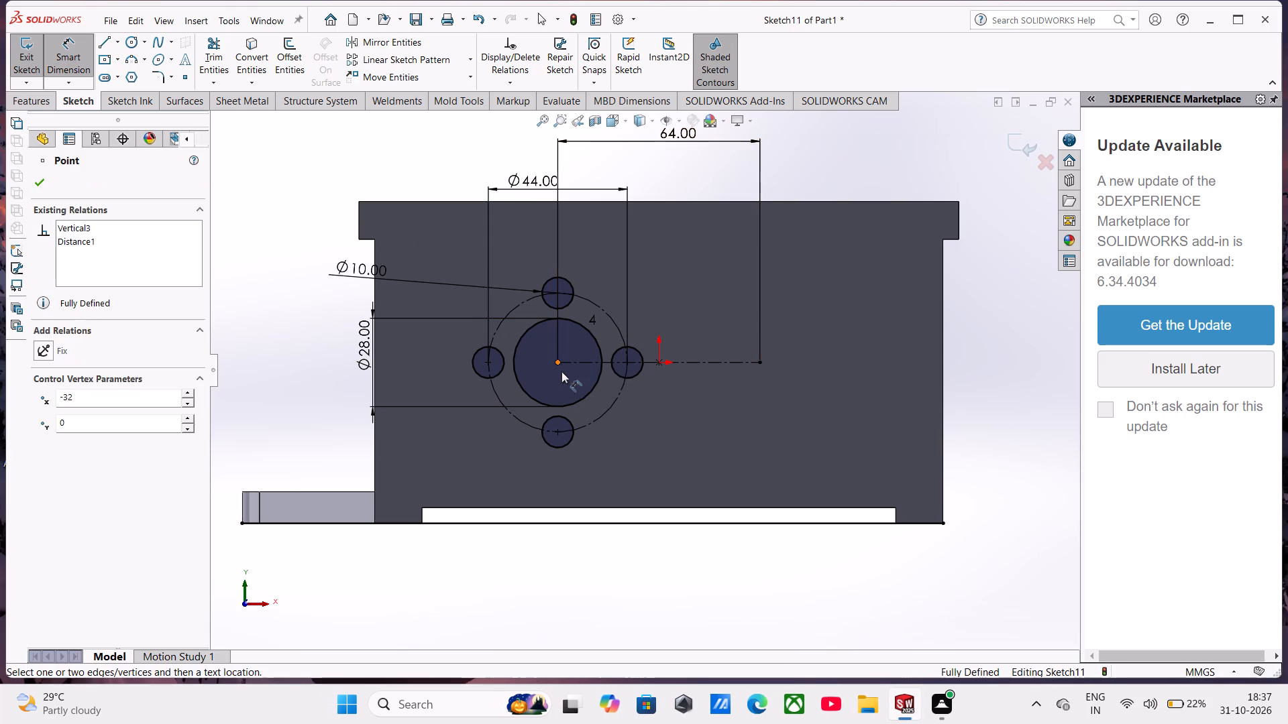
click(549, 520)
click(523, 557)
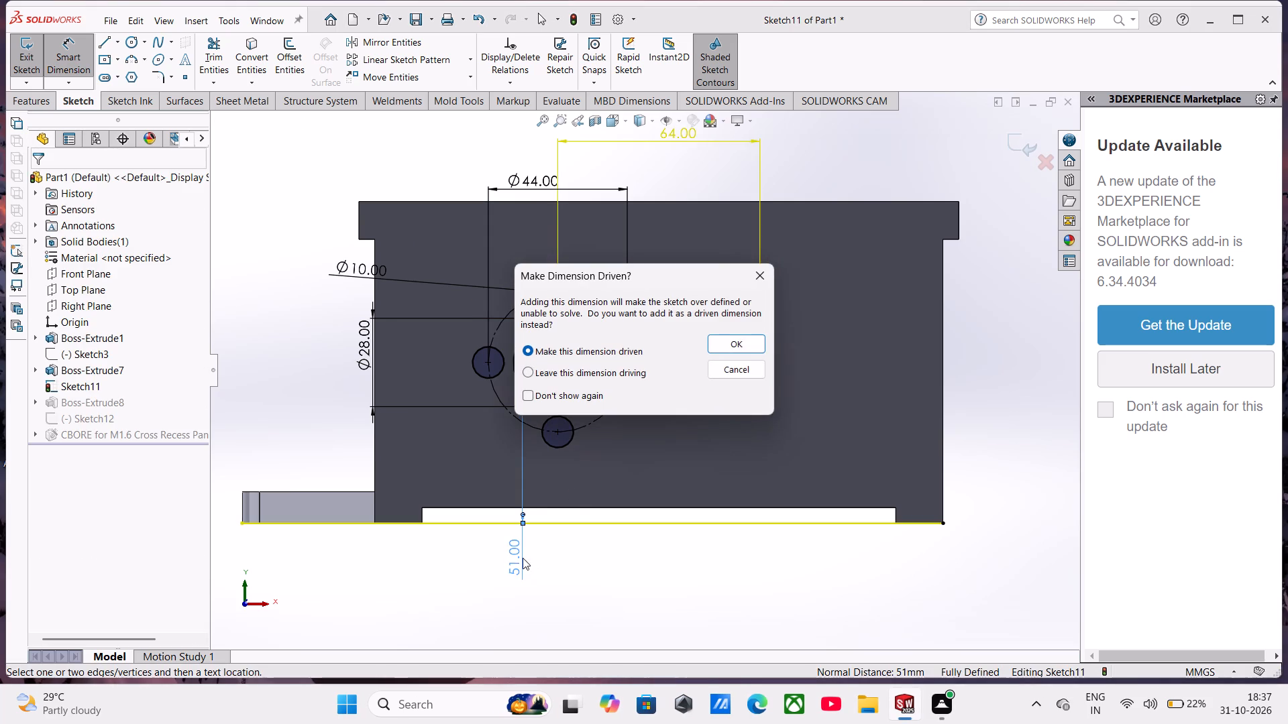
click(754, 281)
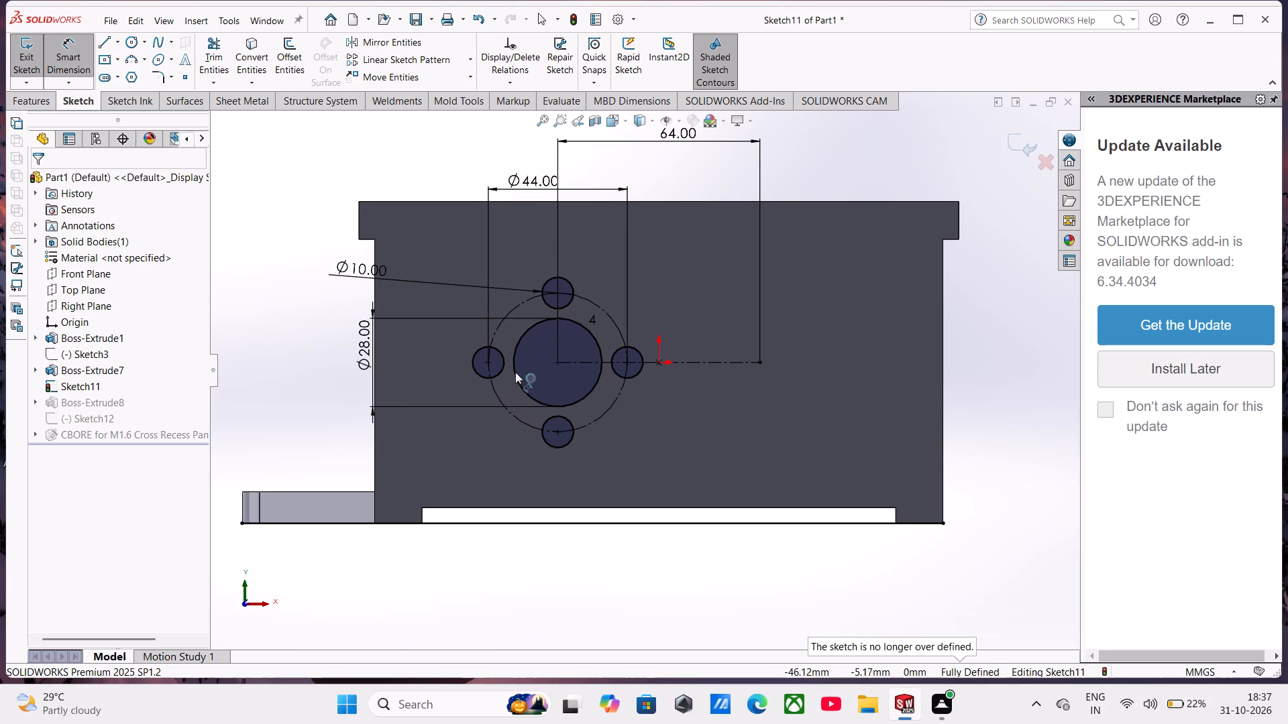
Delete the 64 mm horizontal construction line that starts at the bore centre, together with its dimension.
click(582, 363)
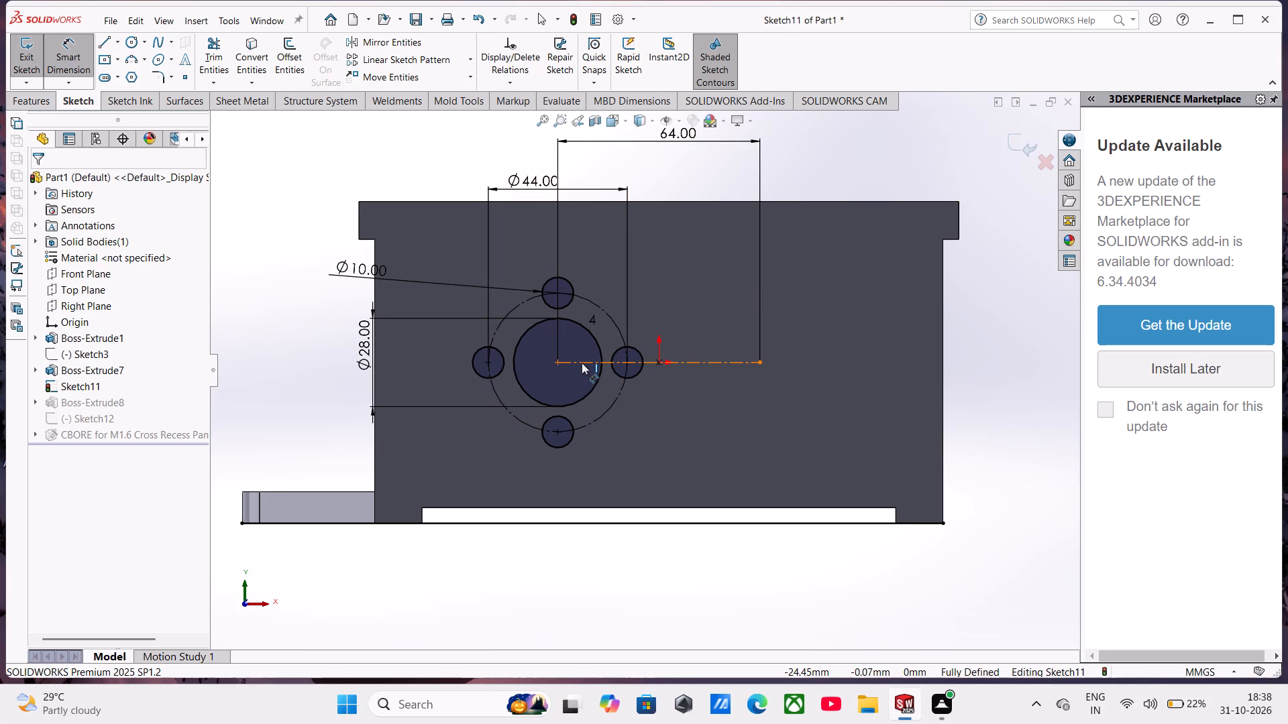
key(Delete)
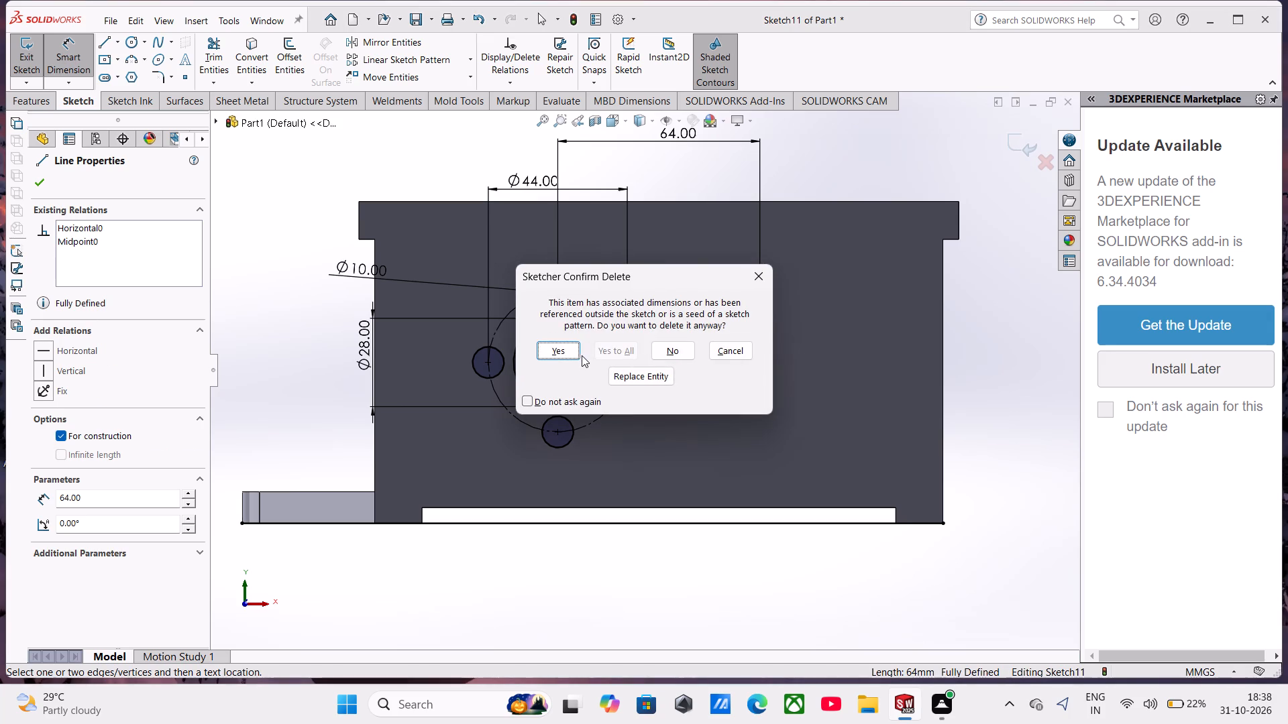
click(567, 352)
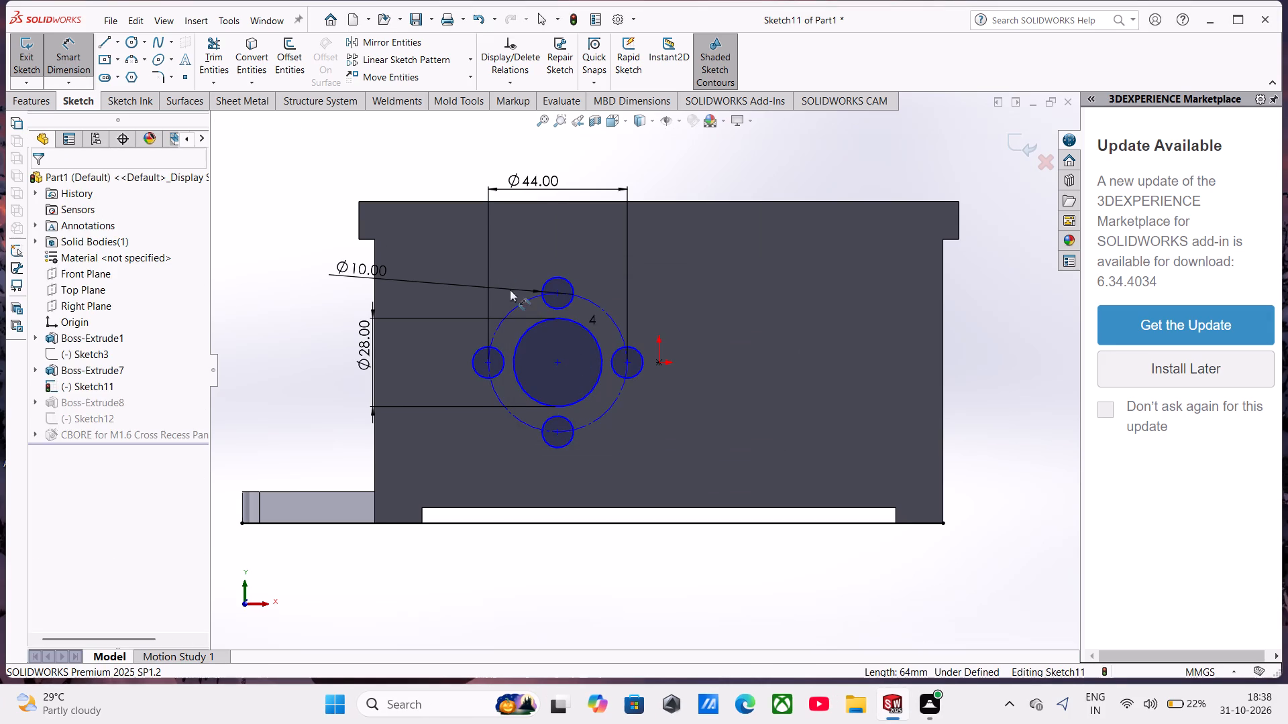
Dimension the vertical distance from the bore centre to the horizontal base line and set it to 58 mm.
click(557, 366)
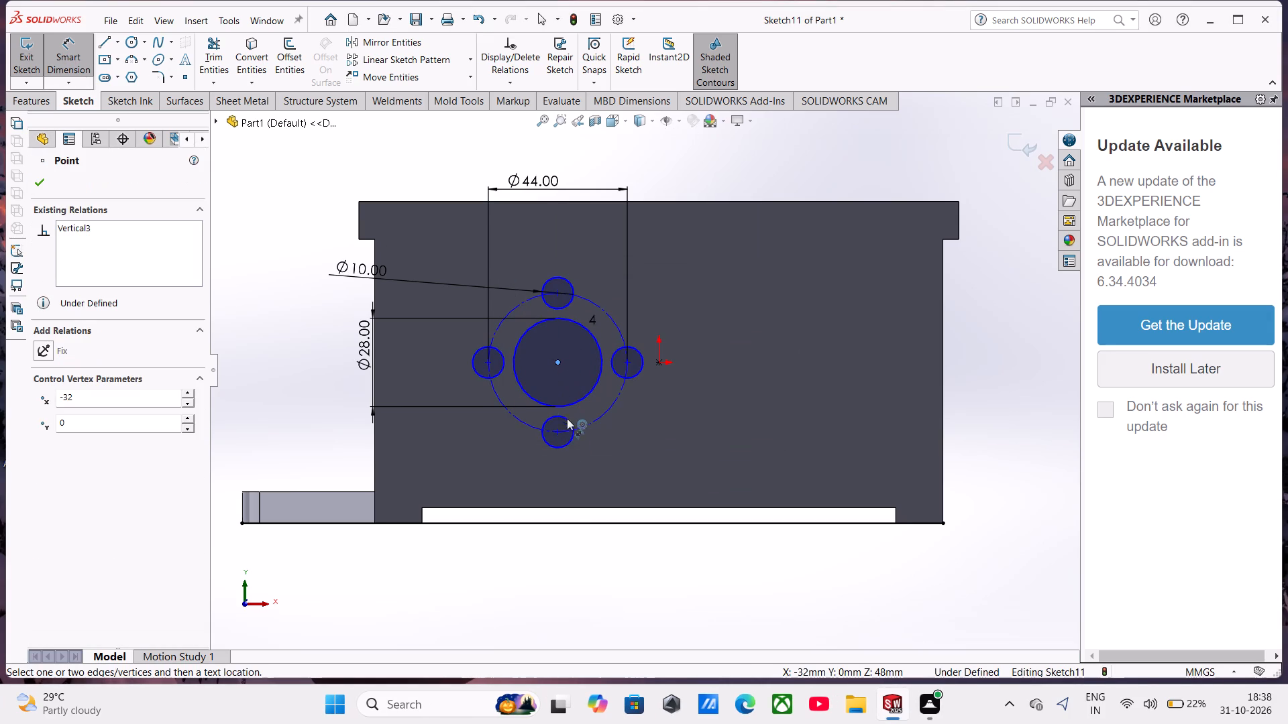
click(560, 522)
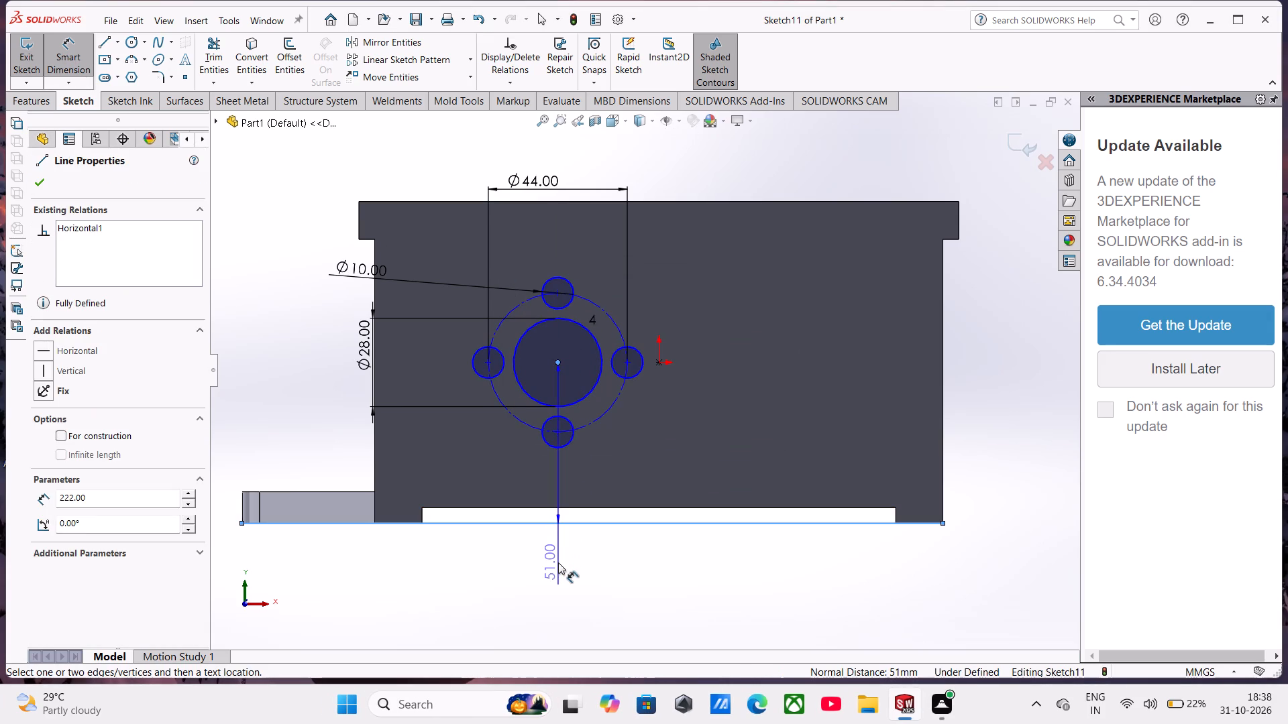
click(558, 562)
text(58)
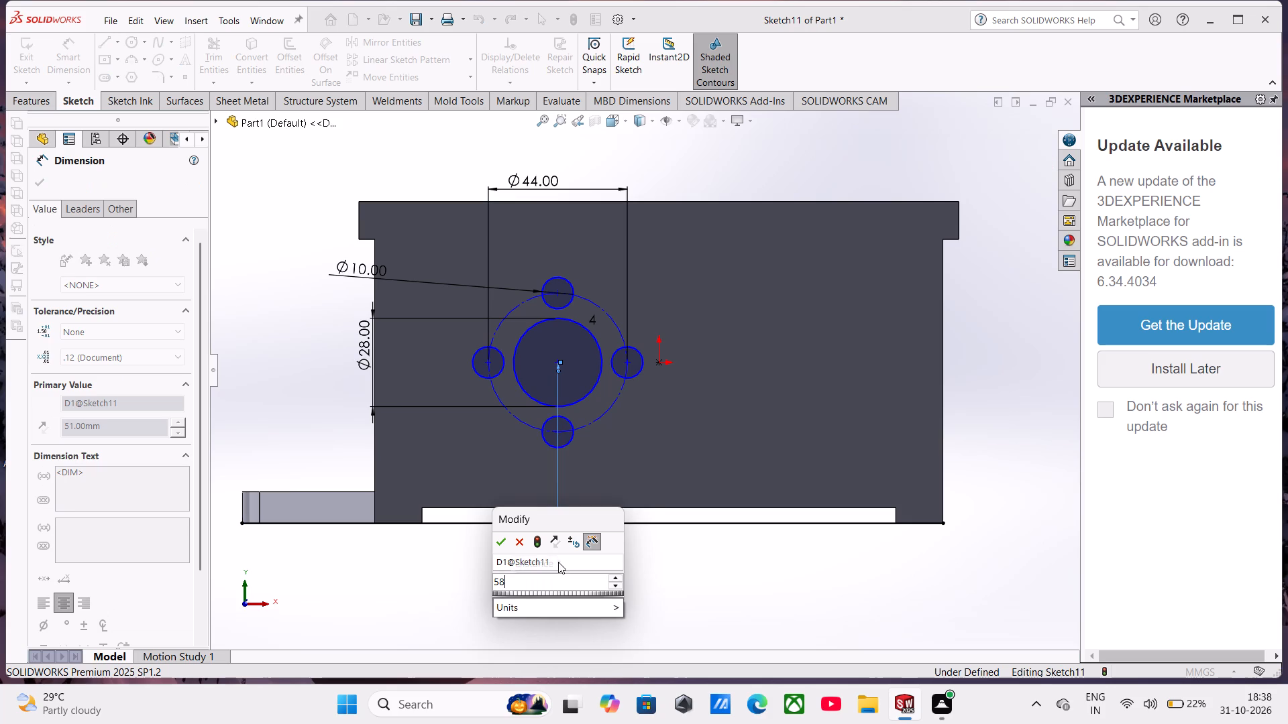
key(Return)
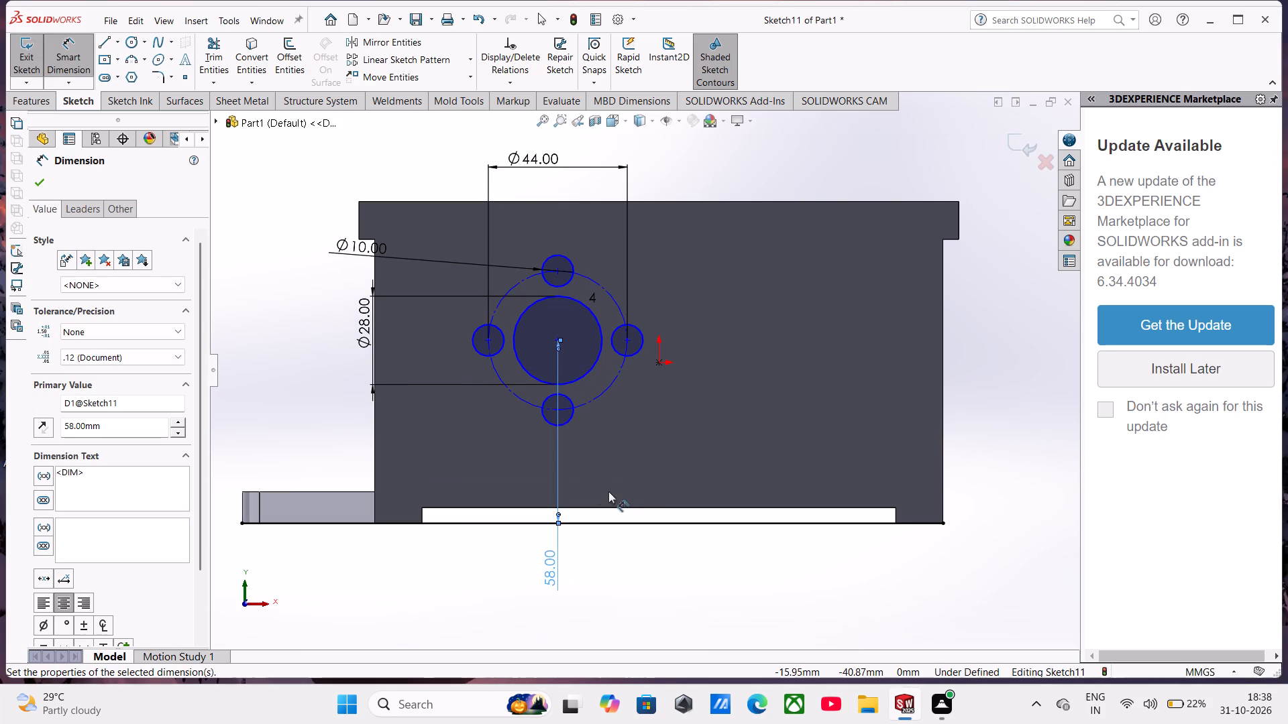
Sketch a circle centred on the bore centre and set its radius to 50 mm.
scroll(553, 351, down, 1)
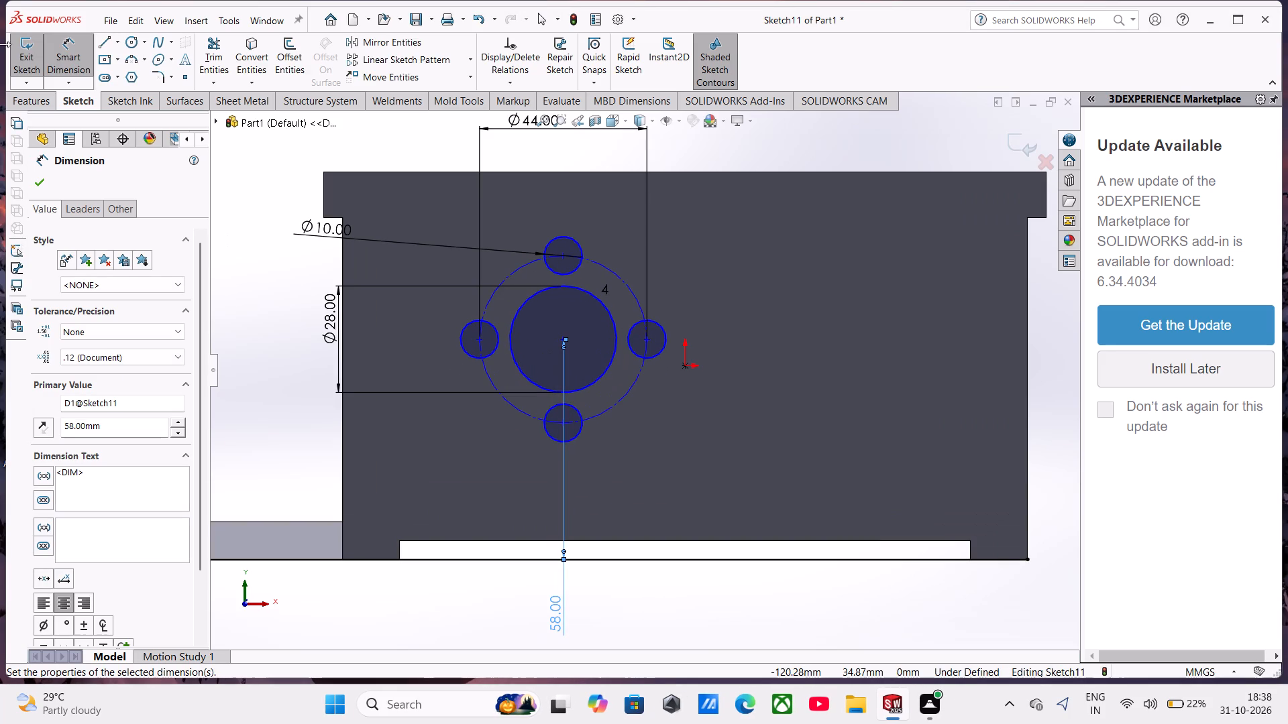
click(126, 42)
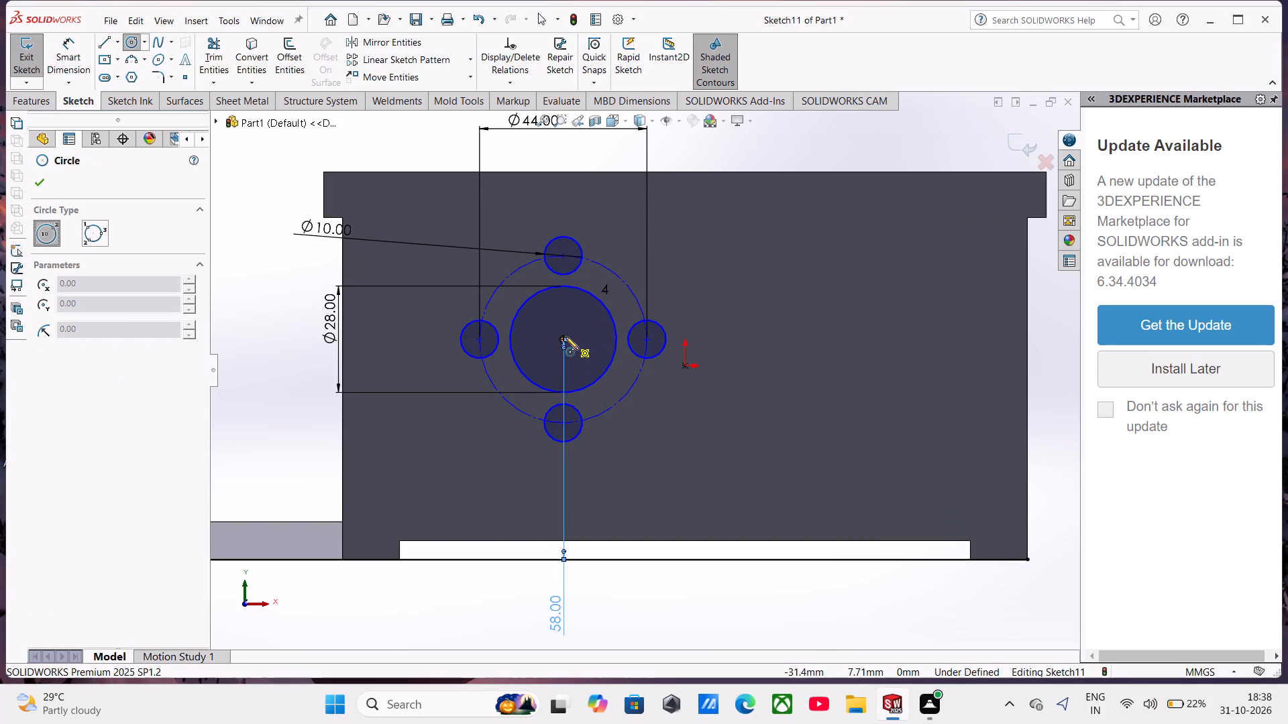
click(564, 339)
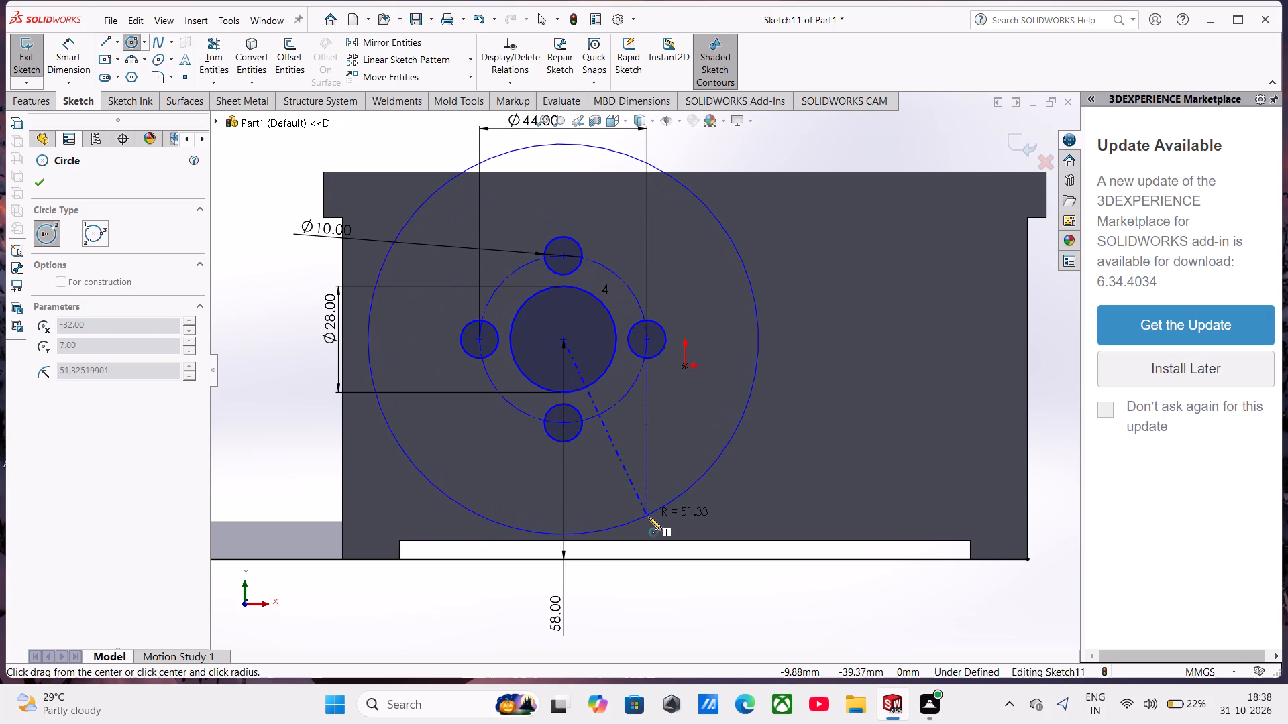
click(649, 516)
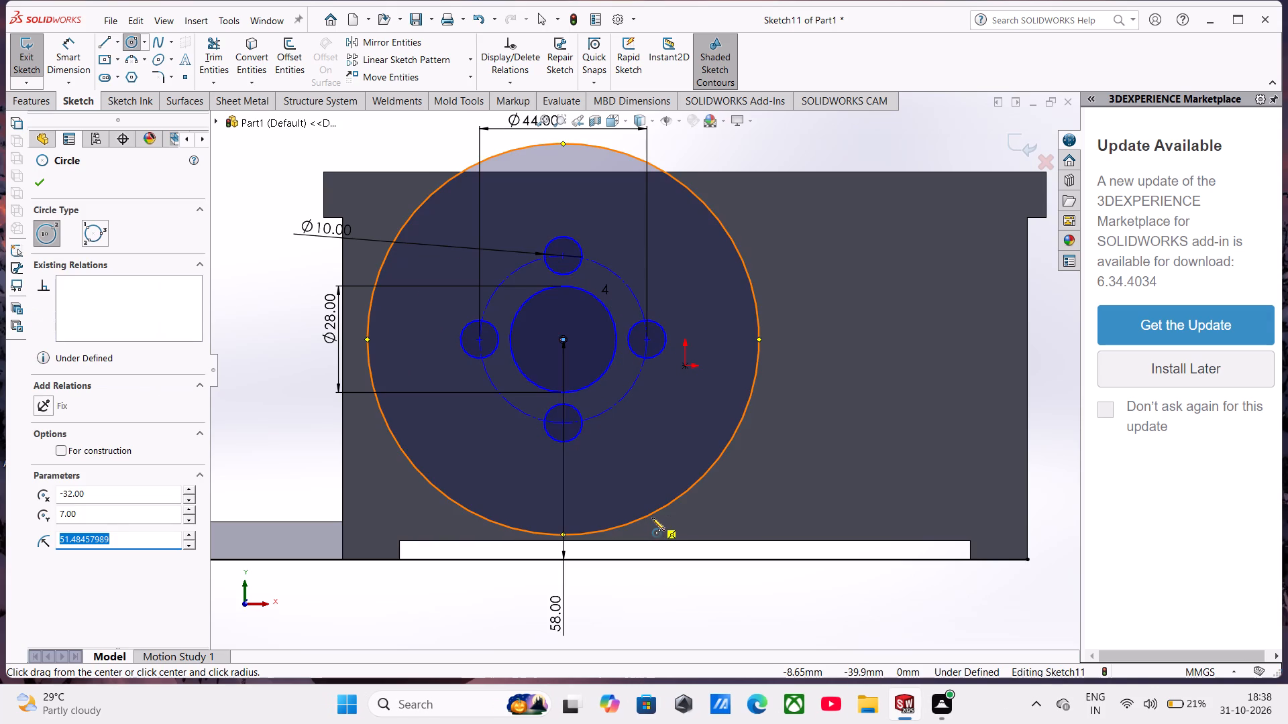
text(50)
key(Return)
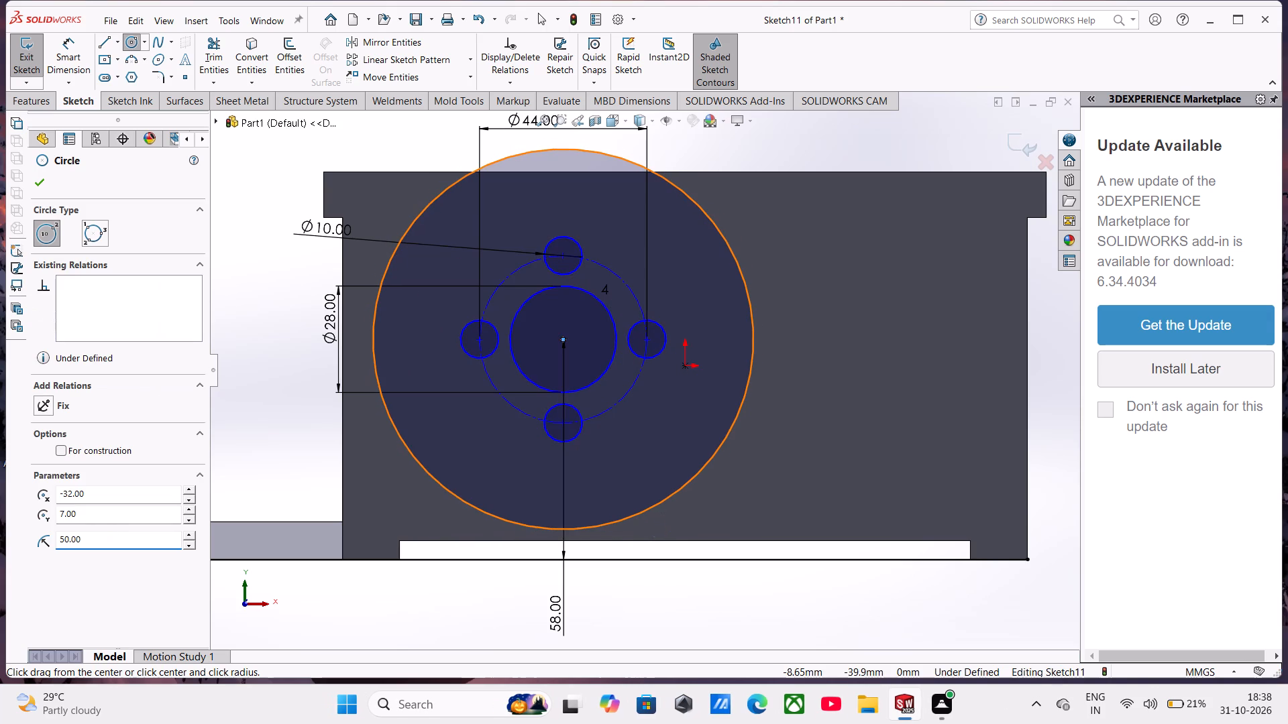
Sketch a 50 mm horizontal line from the large circle's quadrant point nearest the lug to the bore centre.
scroll(649, 511, up, 1)
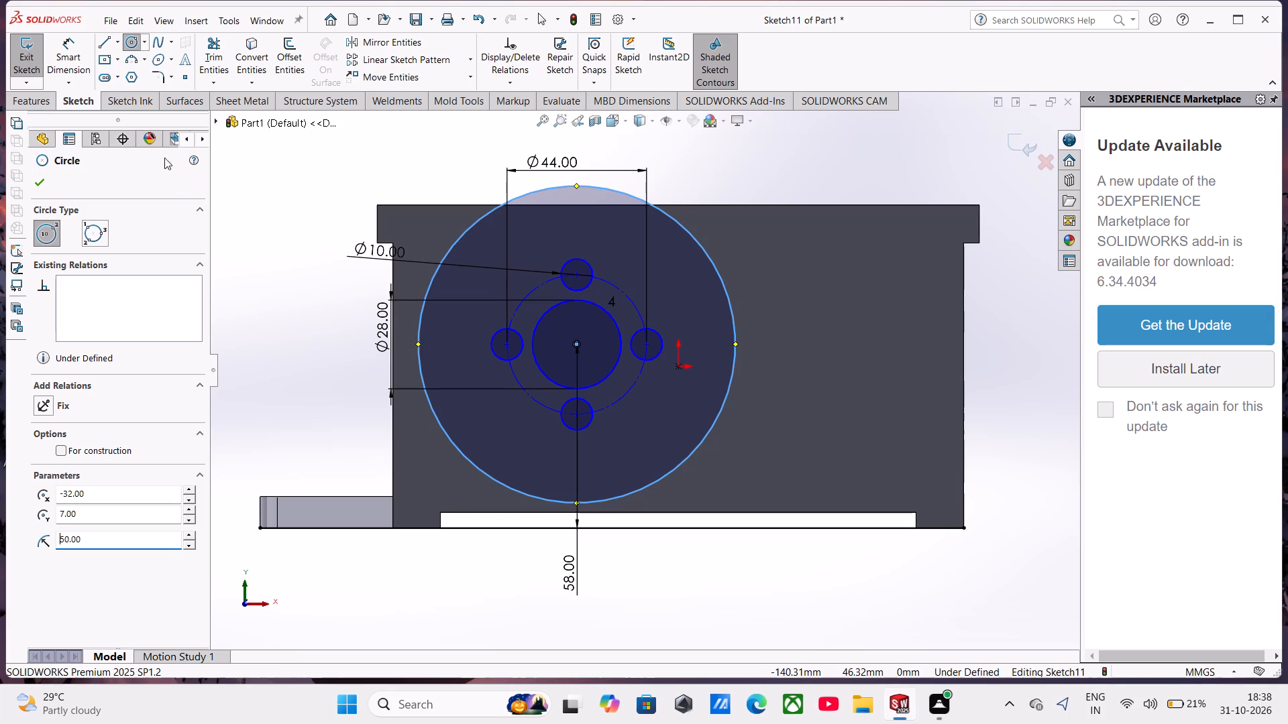
click(107, 40)
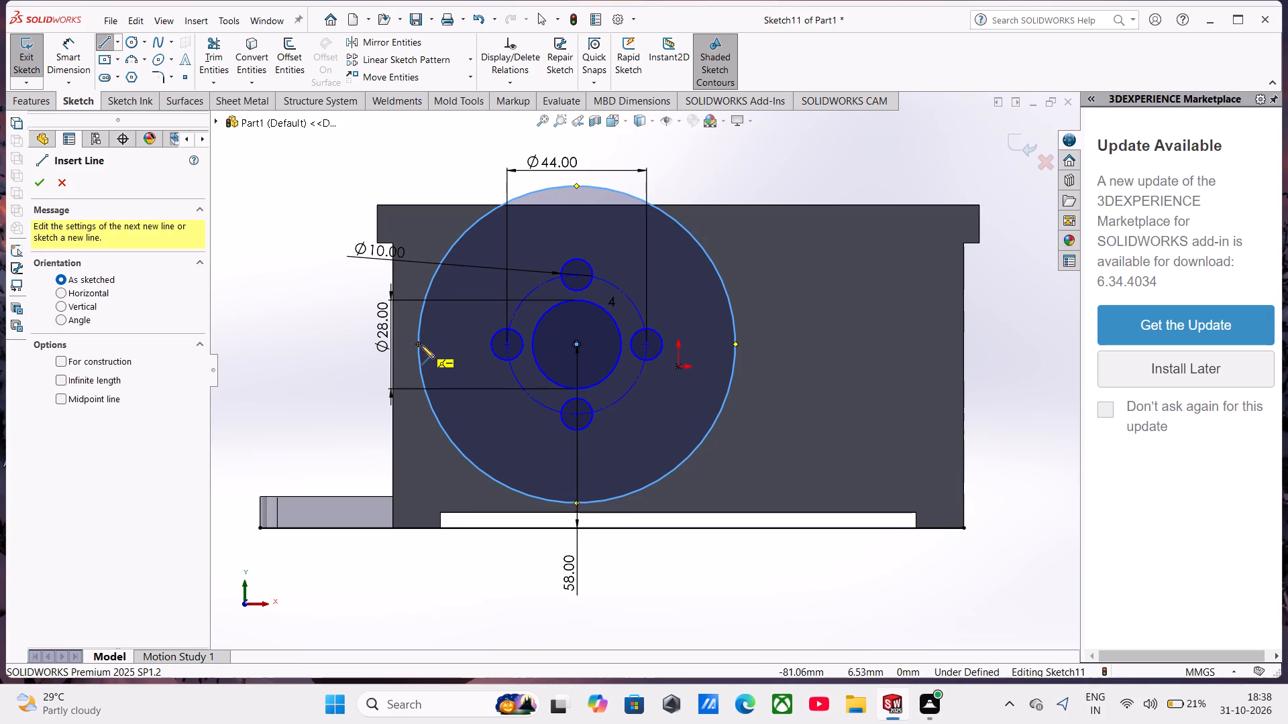
click(421, 345)
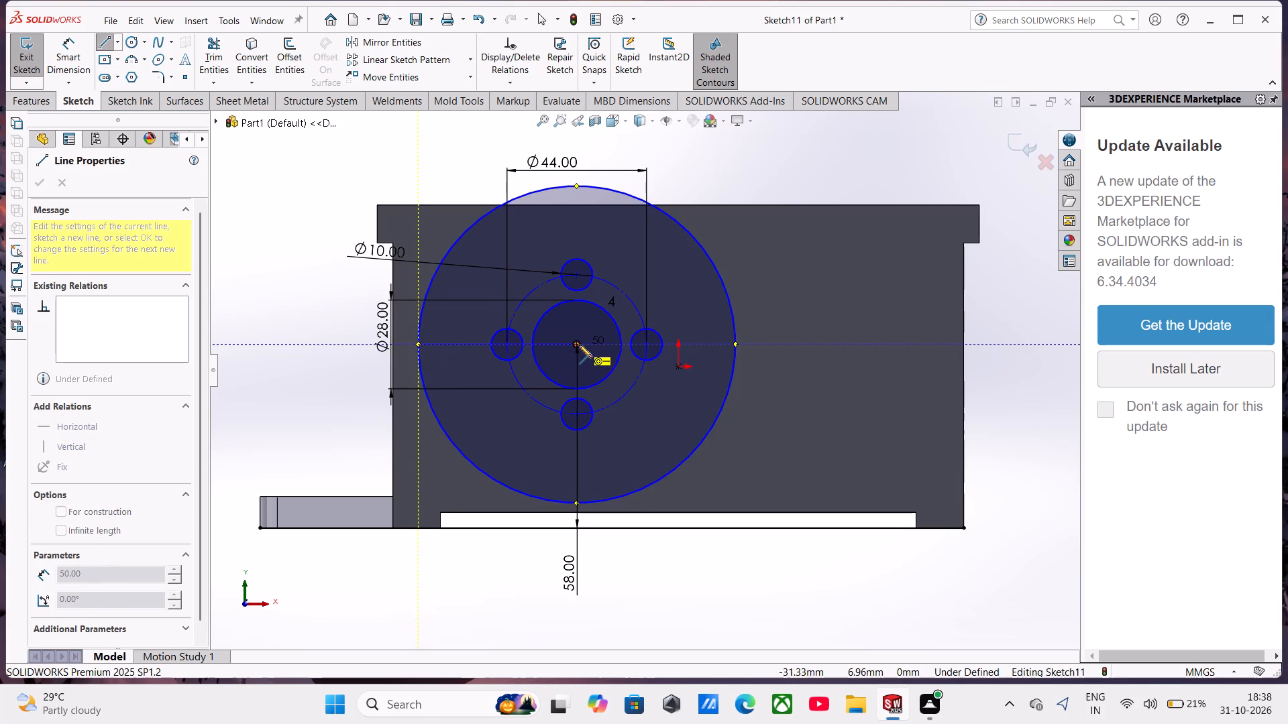
click(579, 345)
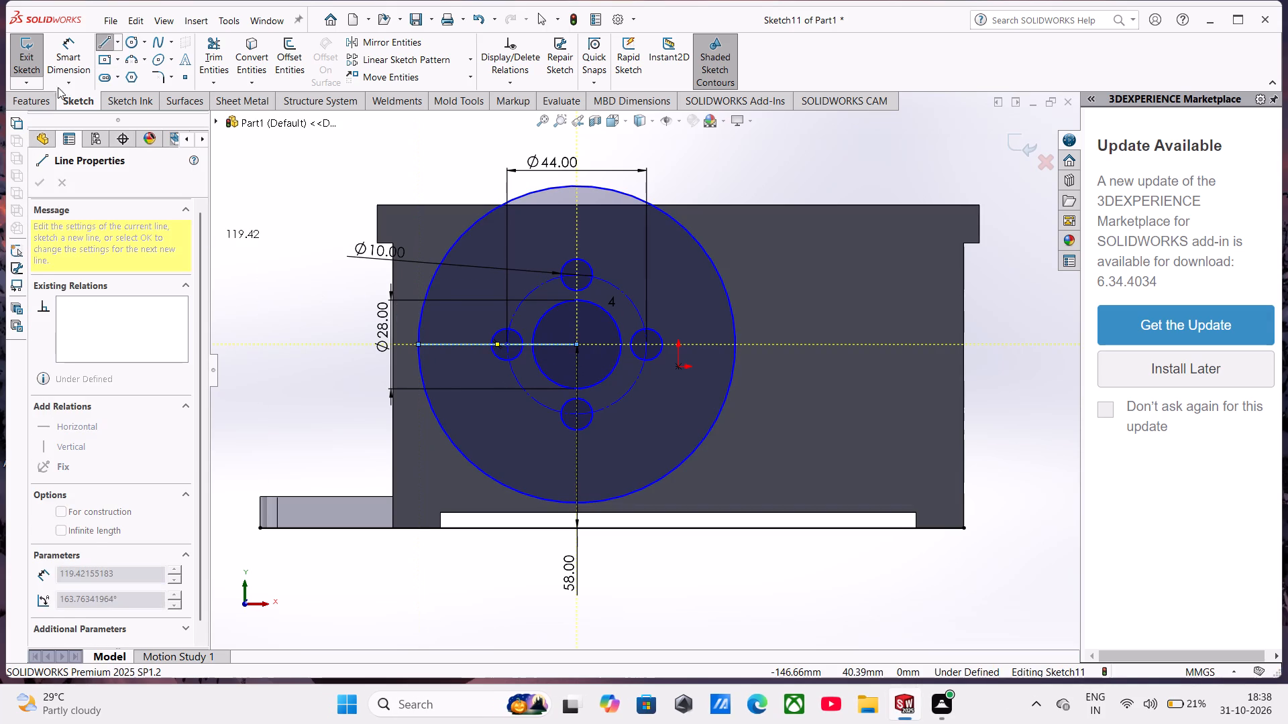
click(219, 49)
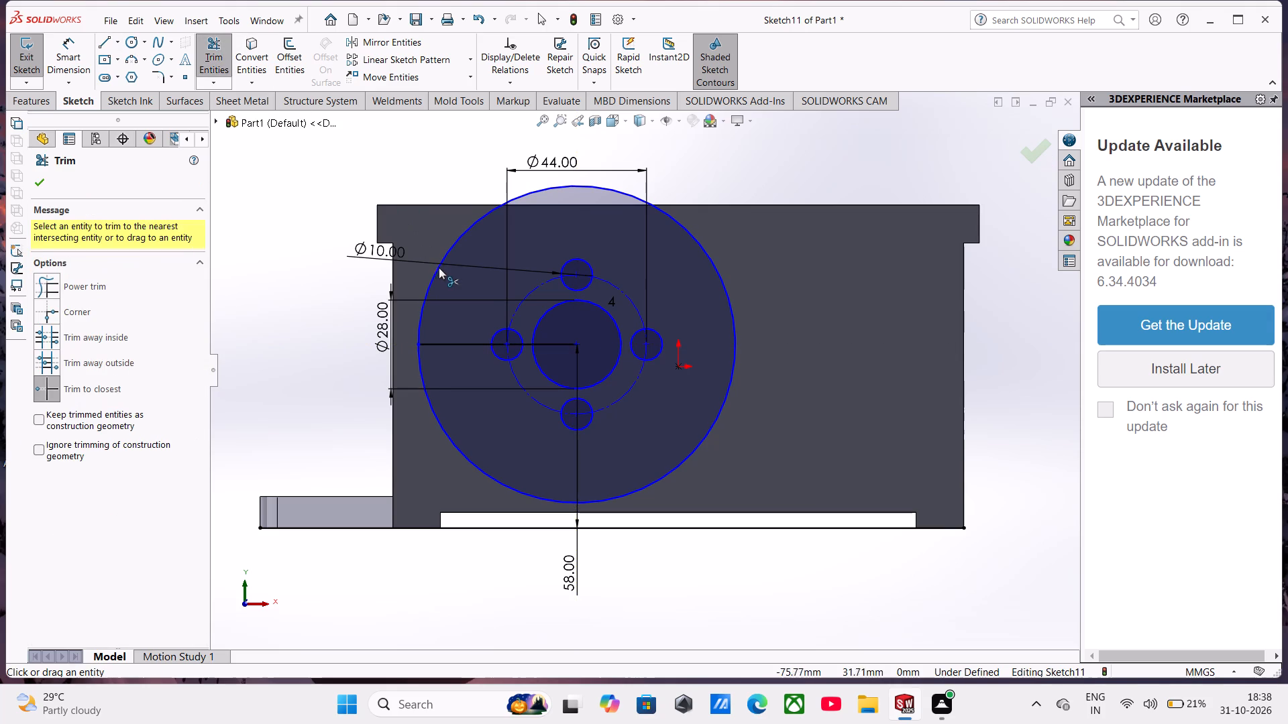
Continue the horizontal centre line outside the circle on the lug side, with a line about 115 mm long crossing the whole circle.
scroll(435, 340, down, 5)
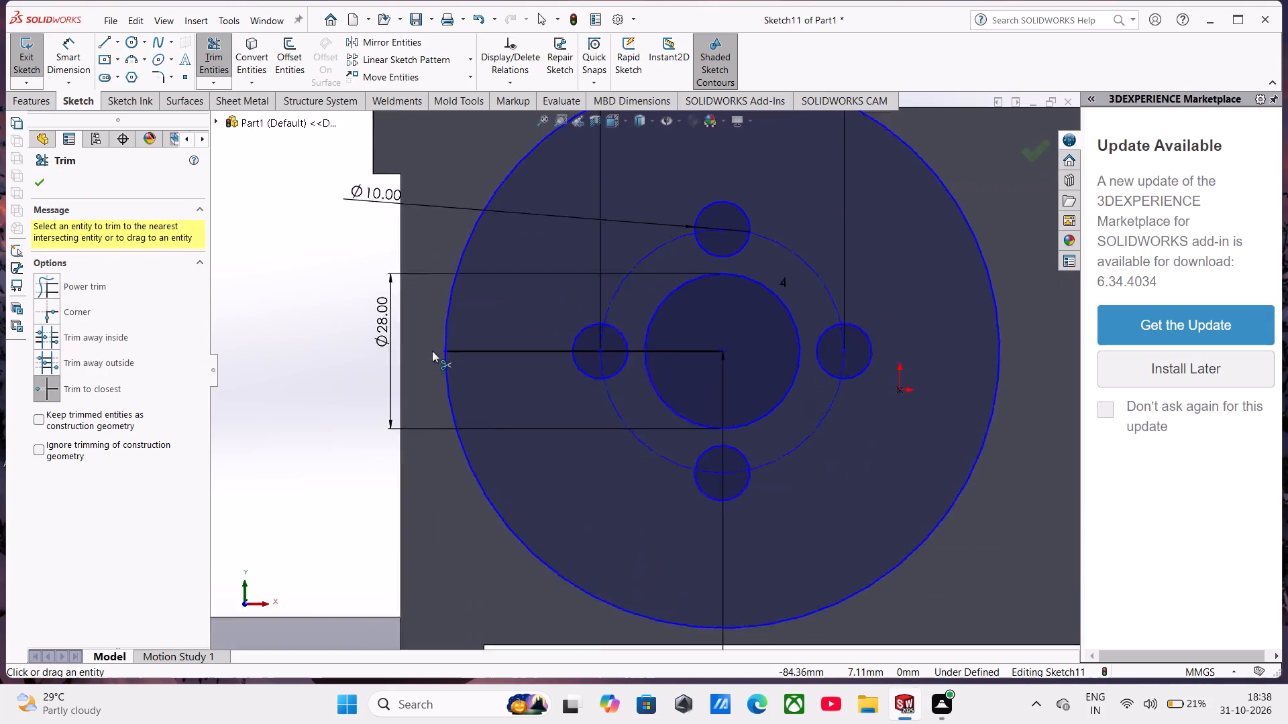
scroll(432, 351, down, 1)
scroll(497, 361, down, 3)
scroll(497, 361, up, 3)
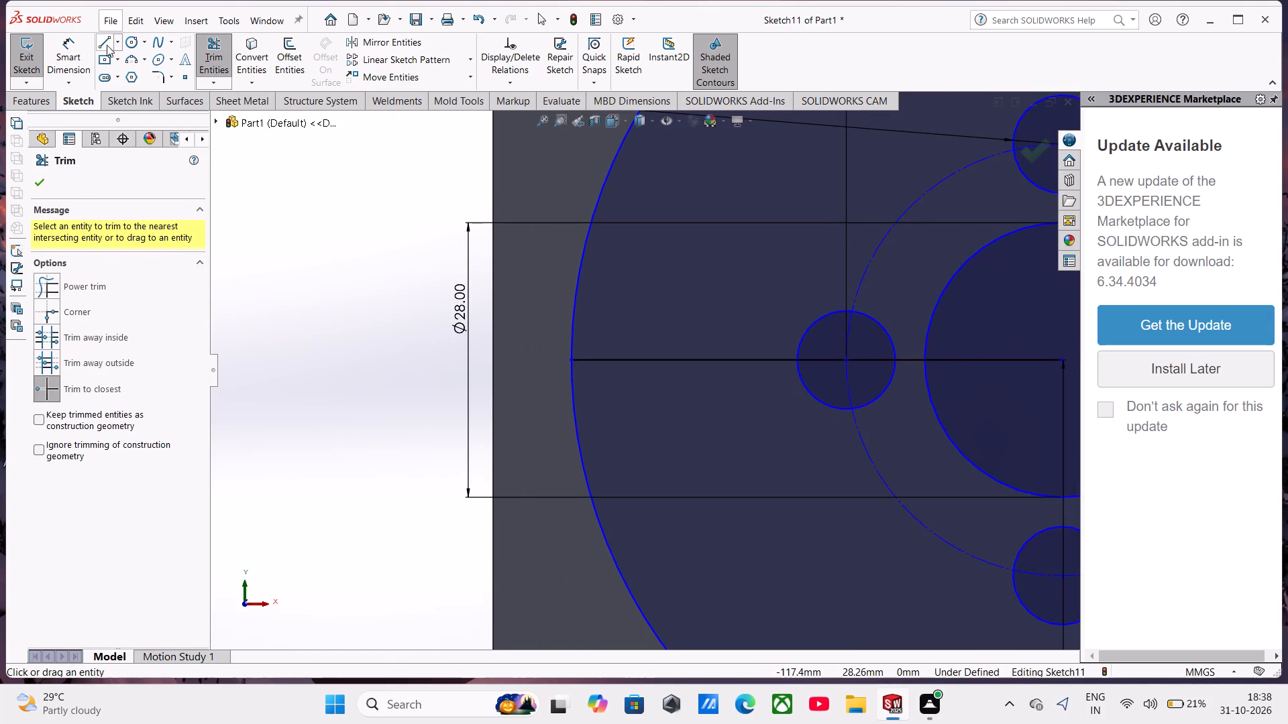
click(107, 48)
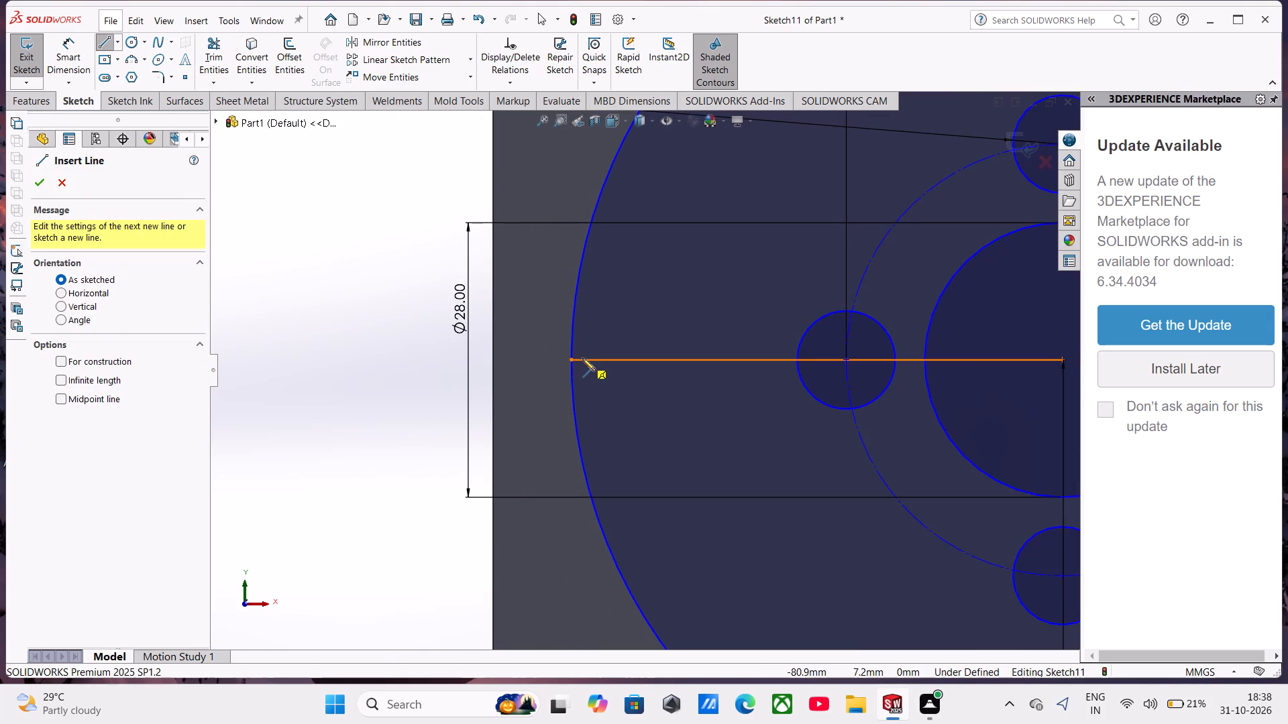
click(582, 358)
click(523, 361)
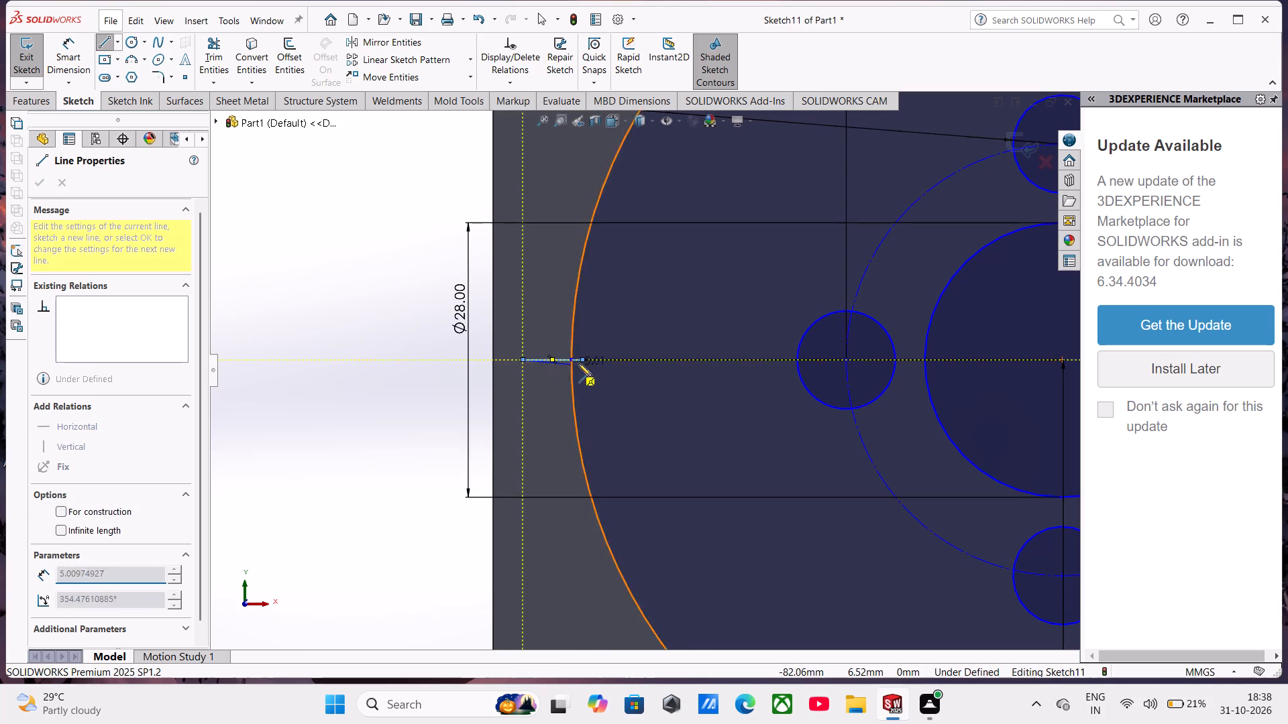
scroll(578, 363, up, 7)
click(824, 367)
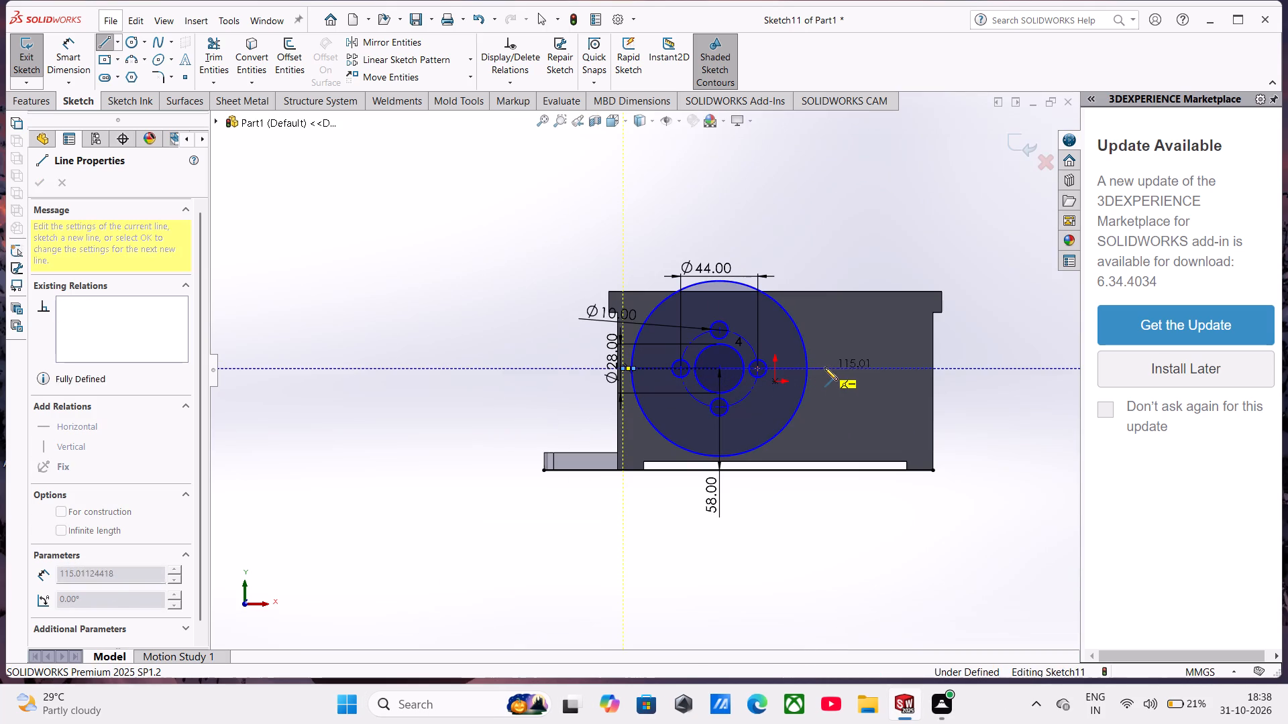
Trim away the upper half of the 50 mm radius circle above the horizontal line.
click(212, 36)
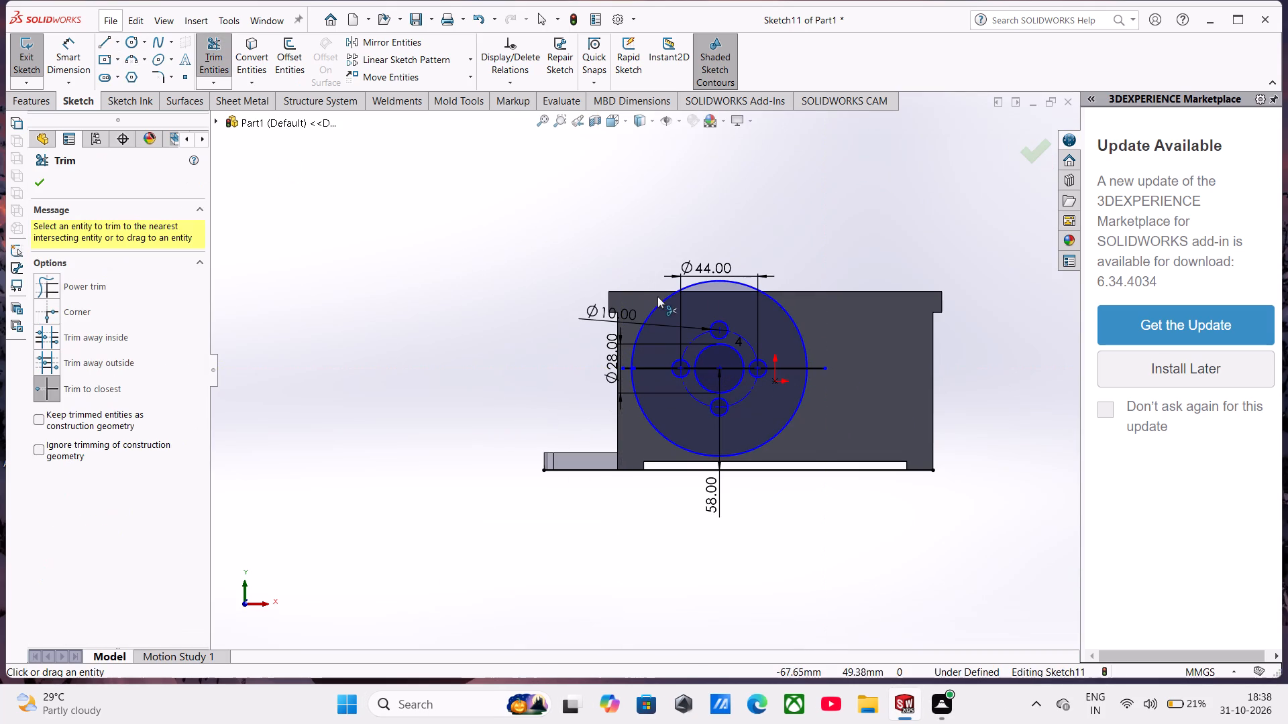
click(658, 303)
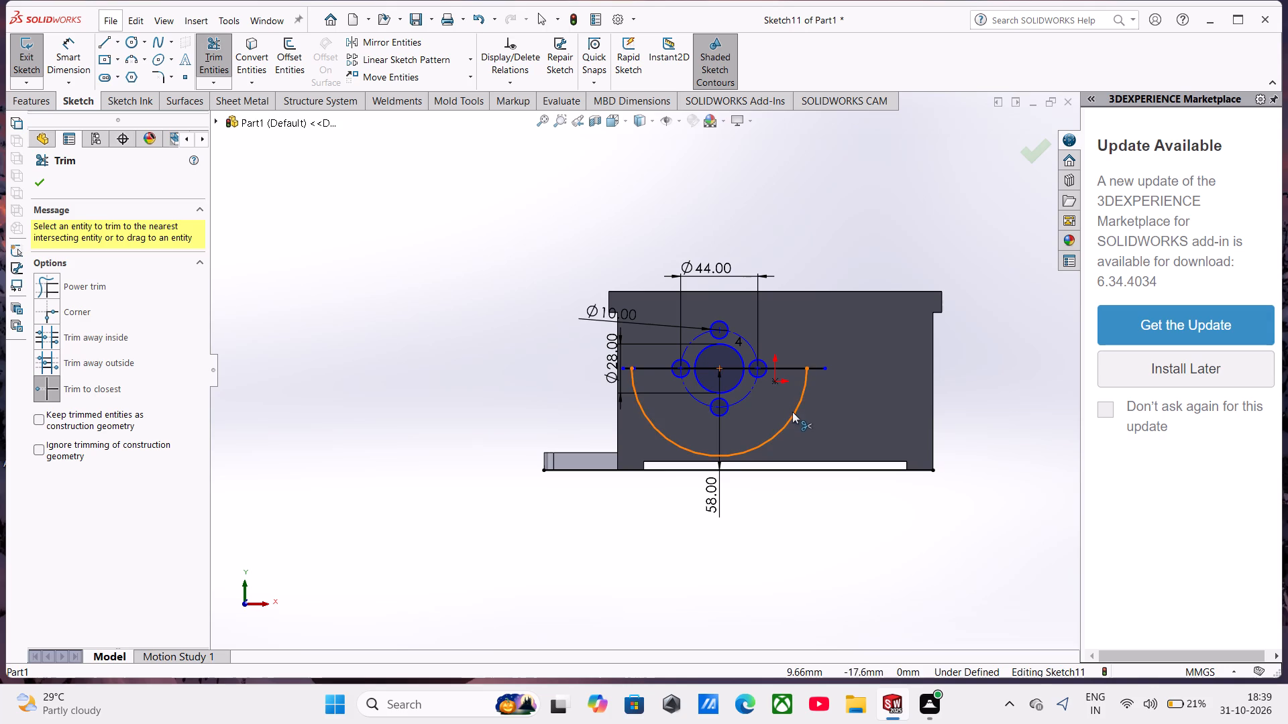
Sketch a vertical line from the bore centre down to just below the block's base.
scroll(755, 421, down, 2)
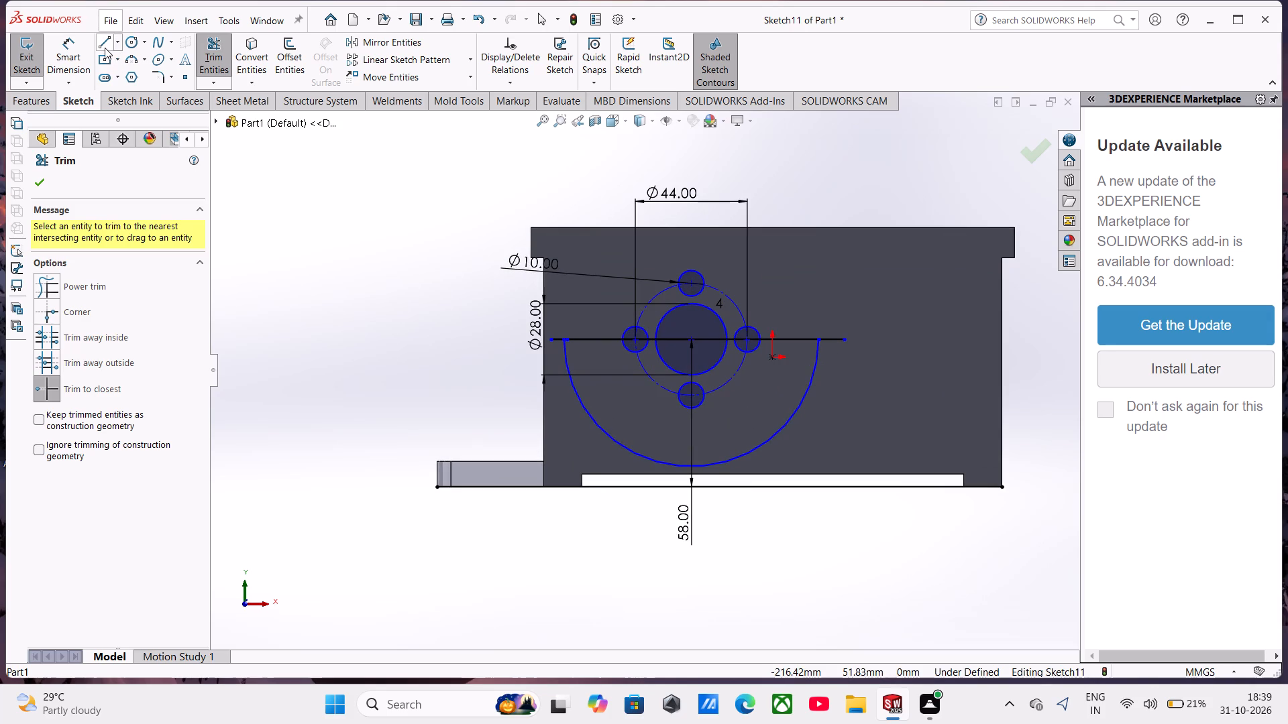
click(105, 47)
click(692, 339)
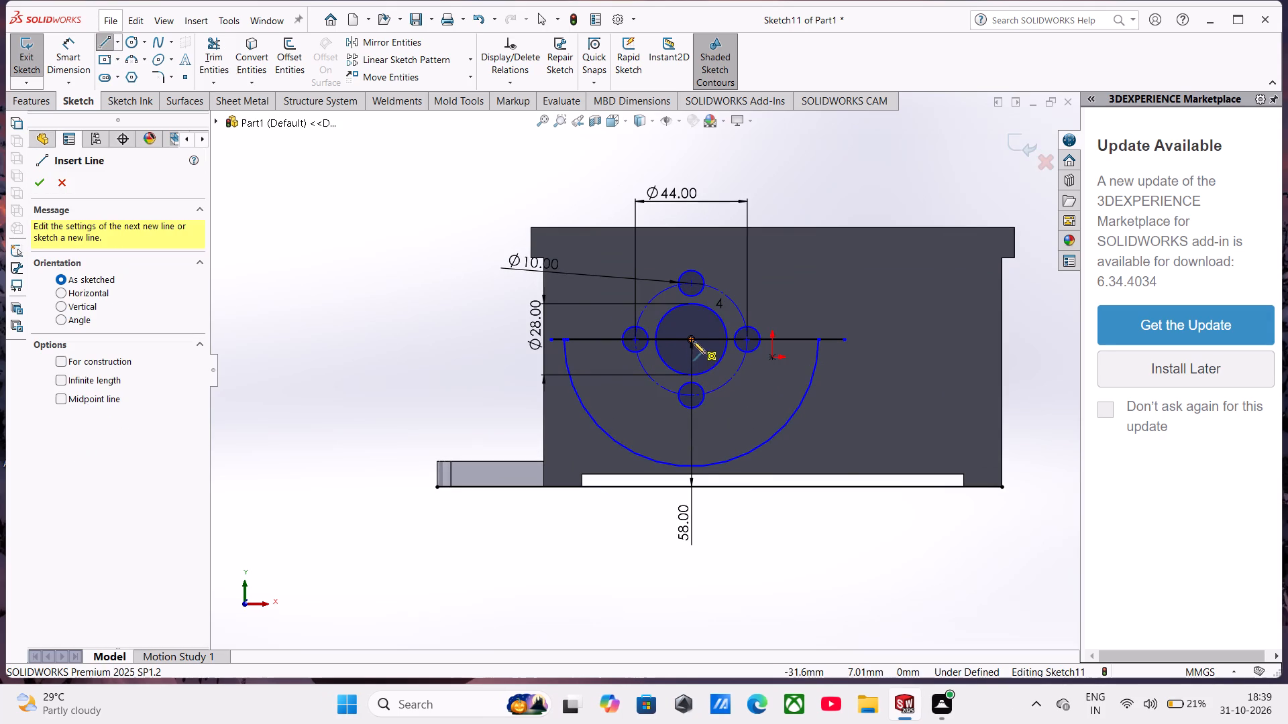
click(692, 503)
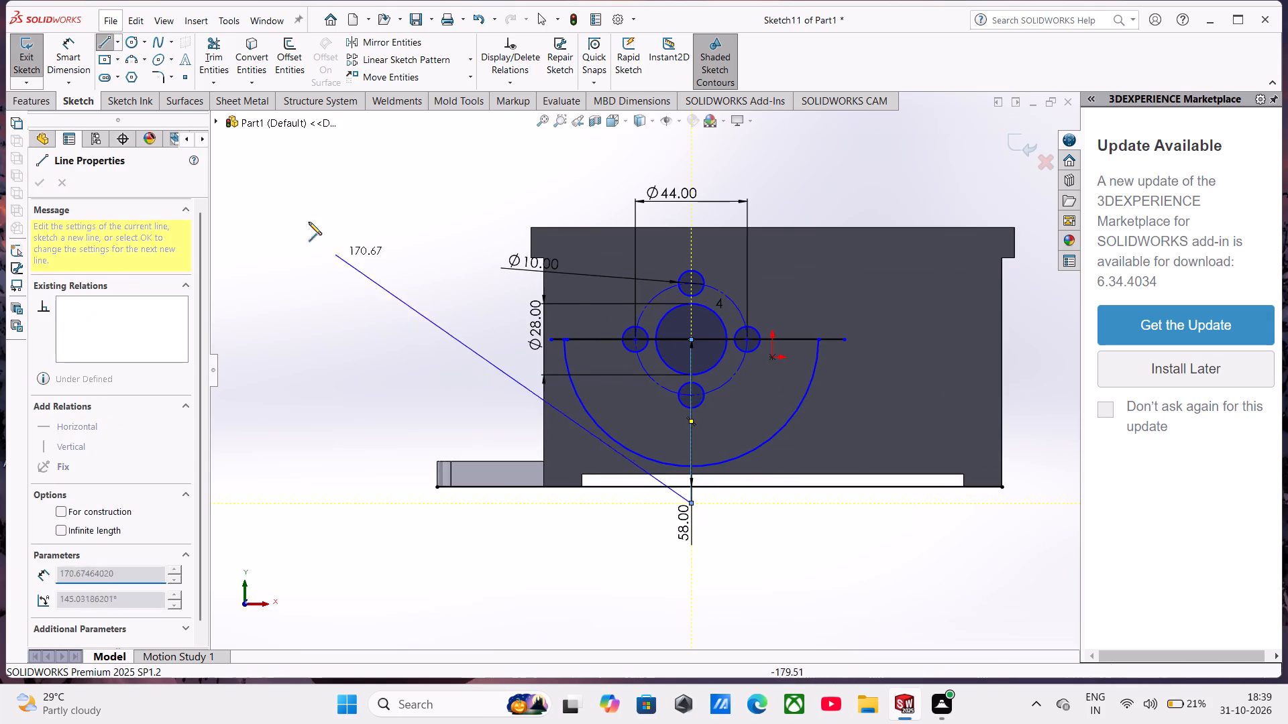
Trim the half circle's quarter away from the lug and the short overlapping line piece beside the remaining arc's upper end.
click(217, 59)
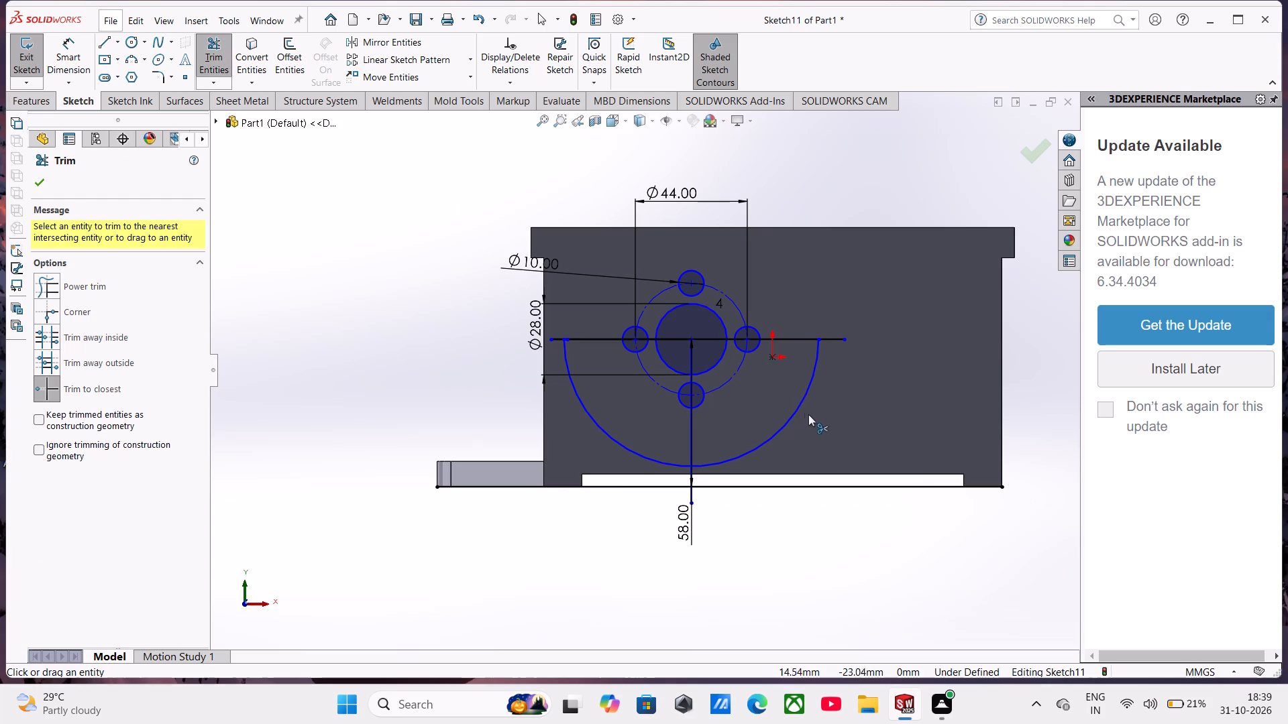
click(800, 412)
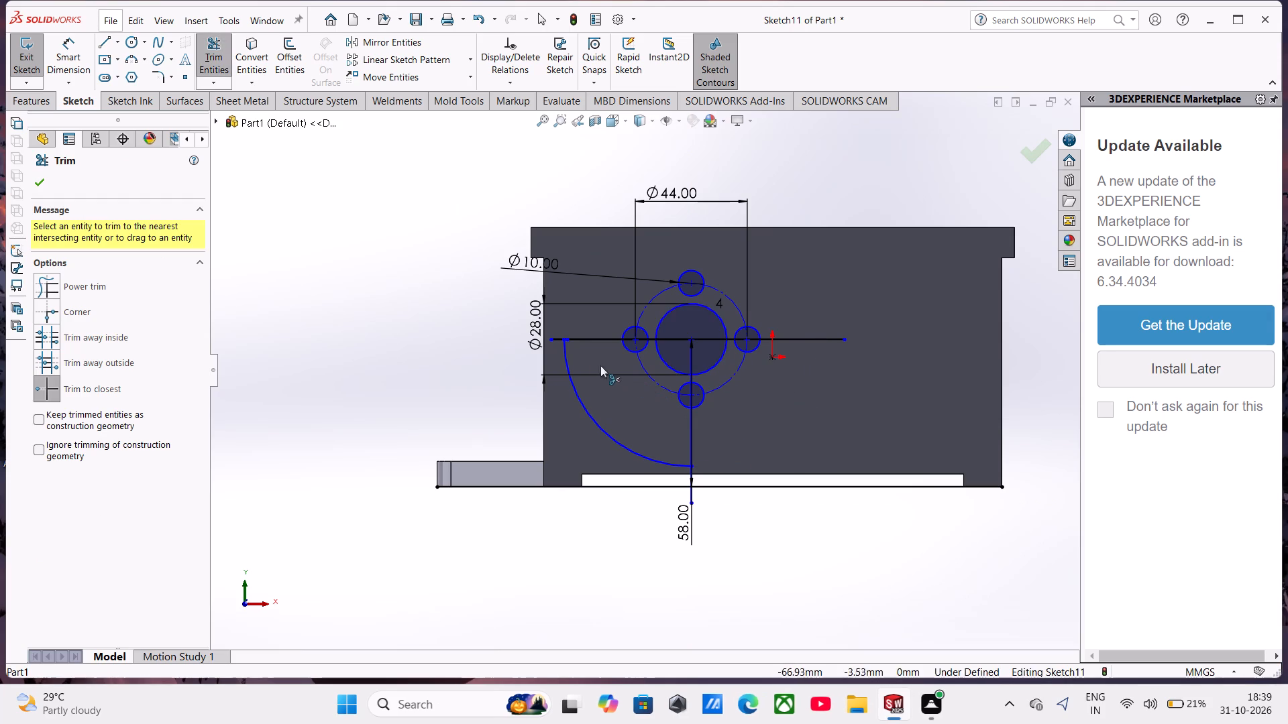
scroll(547, 314, down, 9)
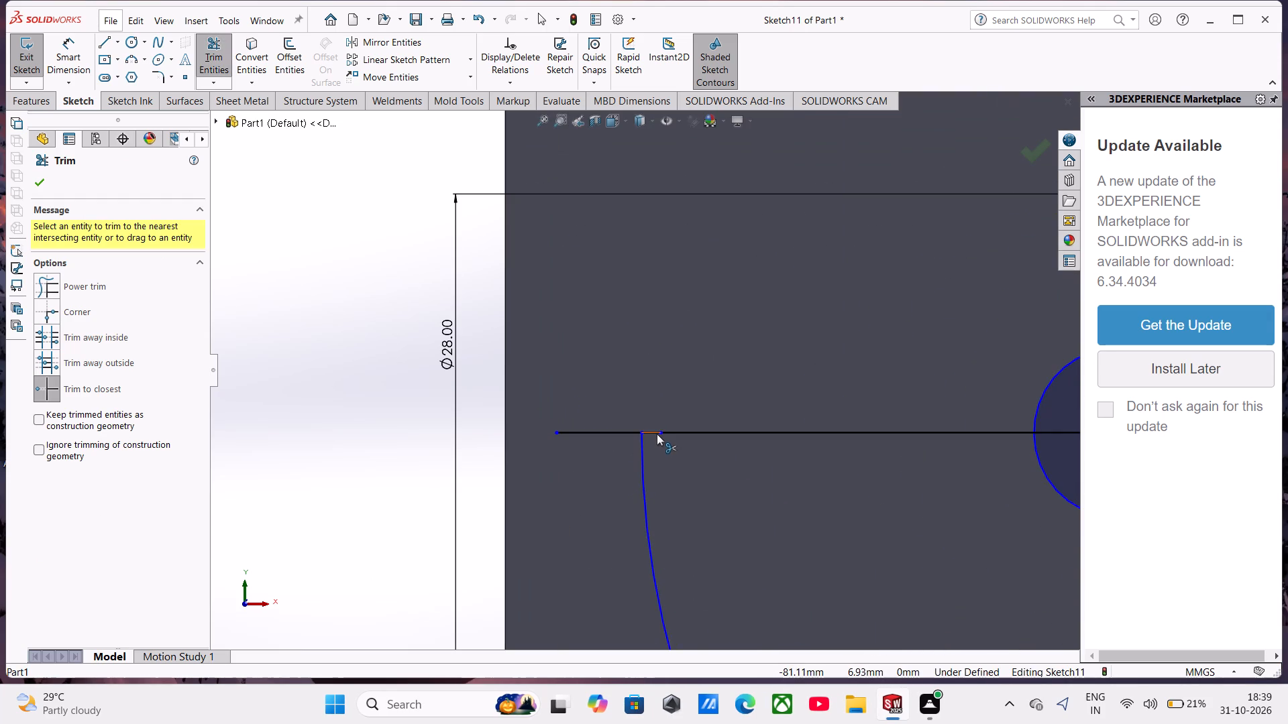
click(657, 435)
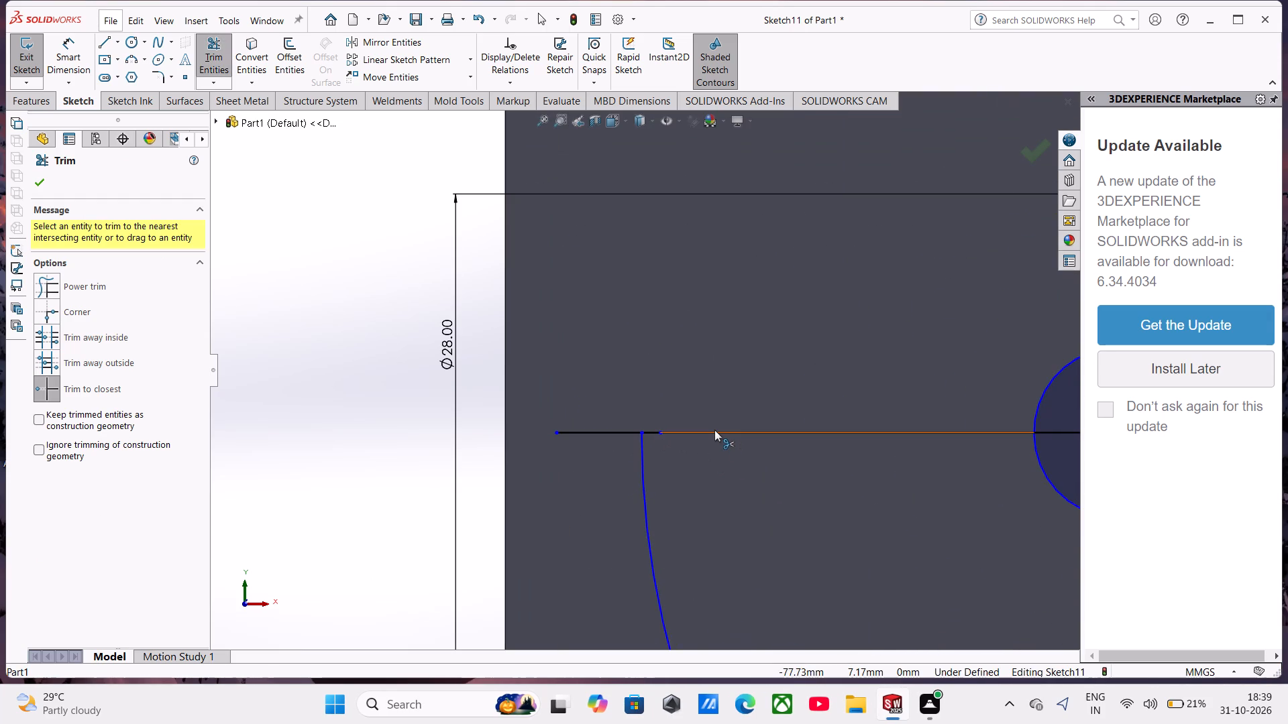
Sketch a 32 mm vertical line from the arc's upper end to the level of the top flange's underside.
scroll(694, 432, up, 2)
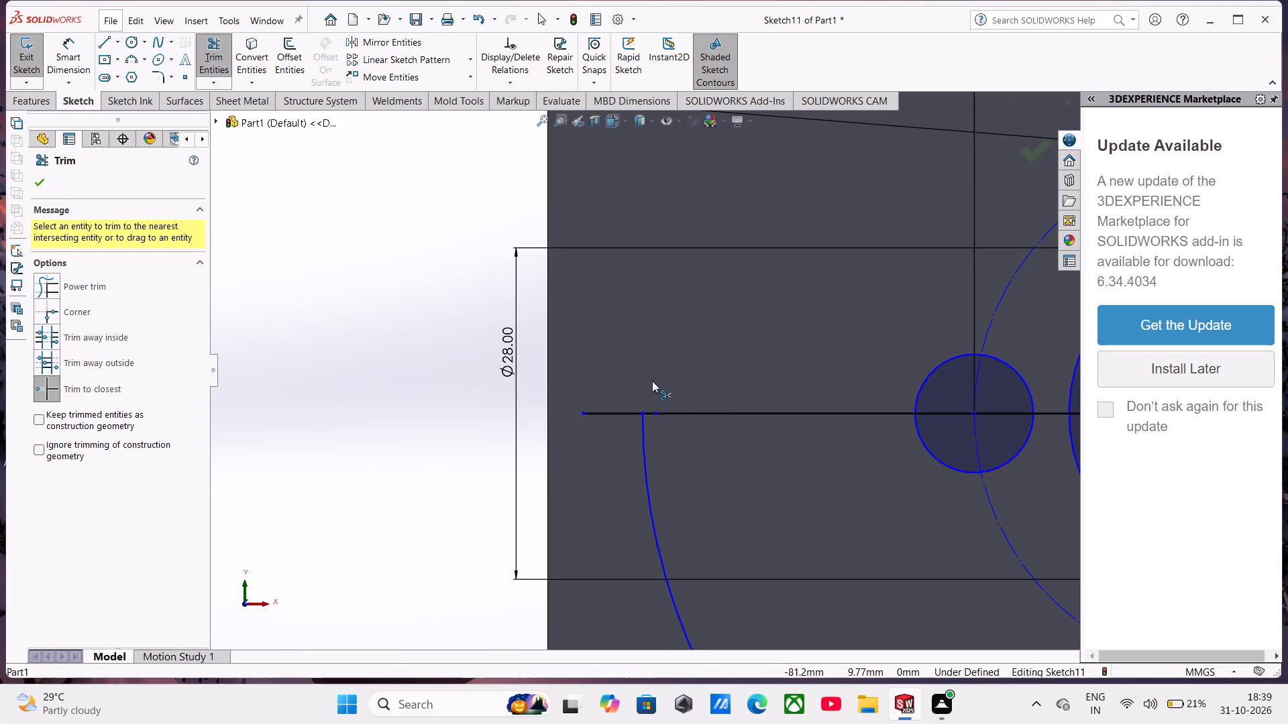
scroll(652, 381, up, 3)
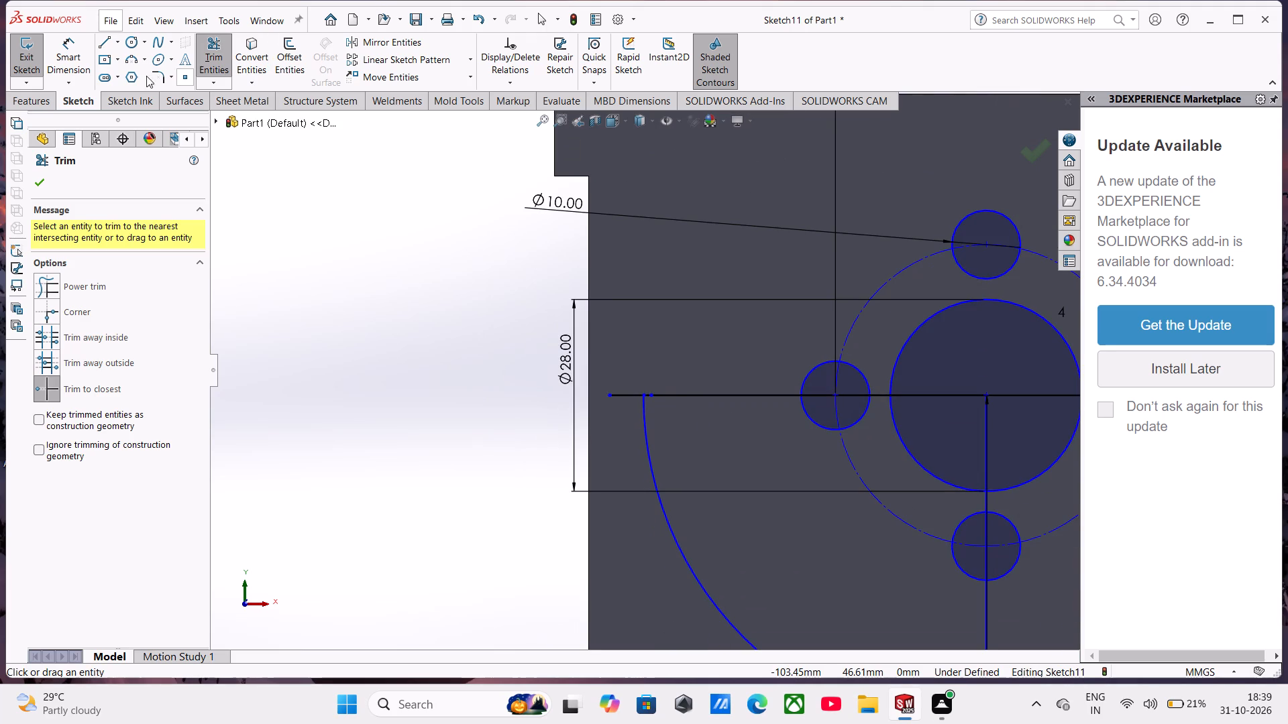
click(101, 34)
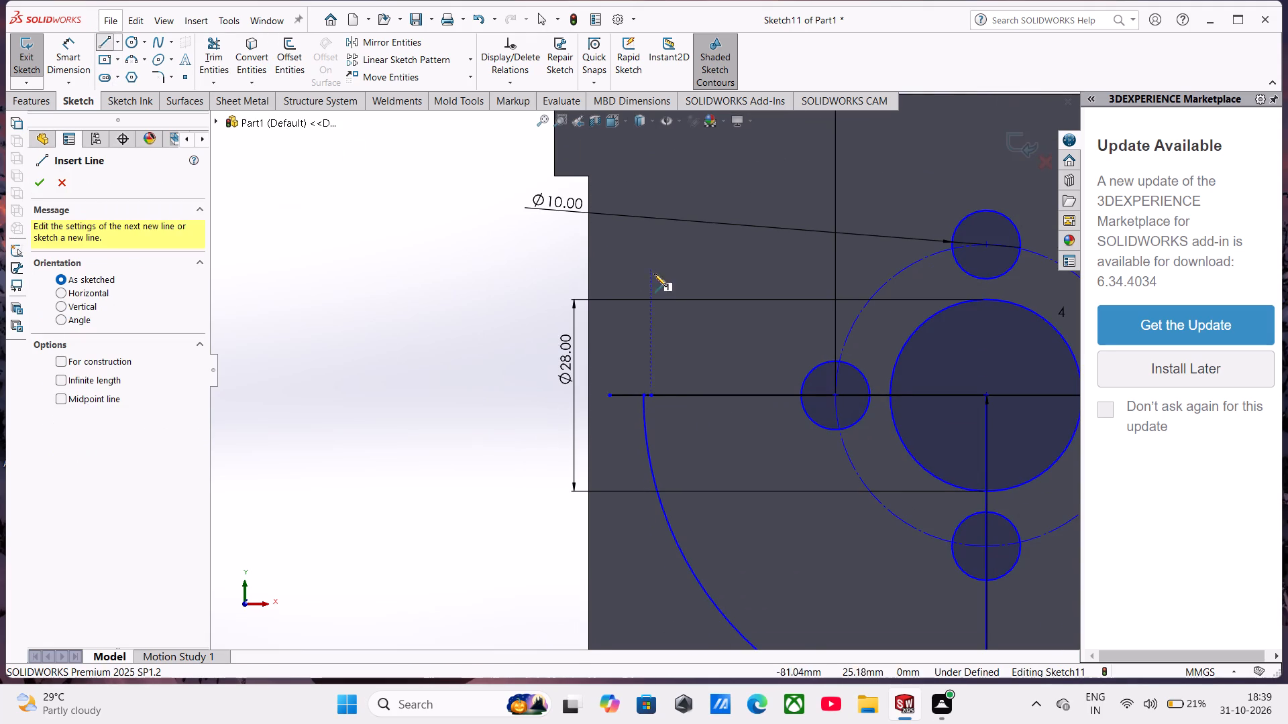
scroll(670, 284, up, 2)
click(645, 386)
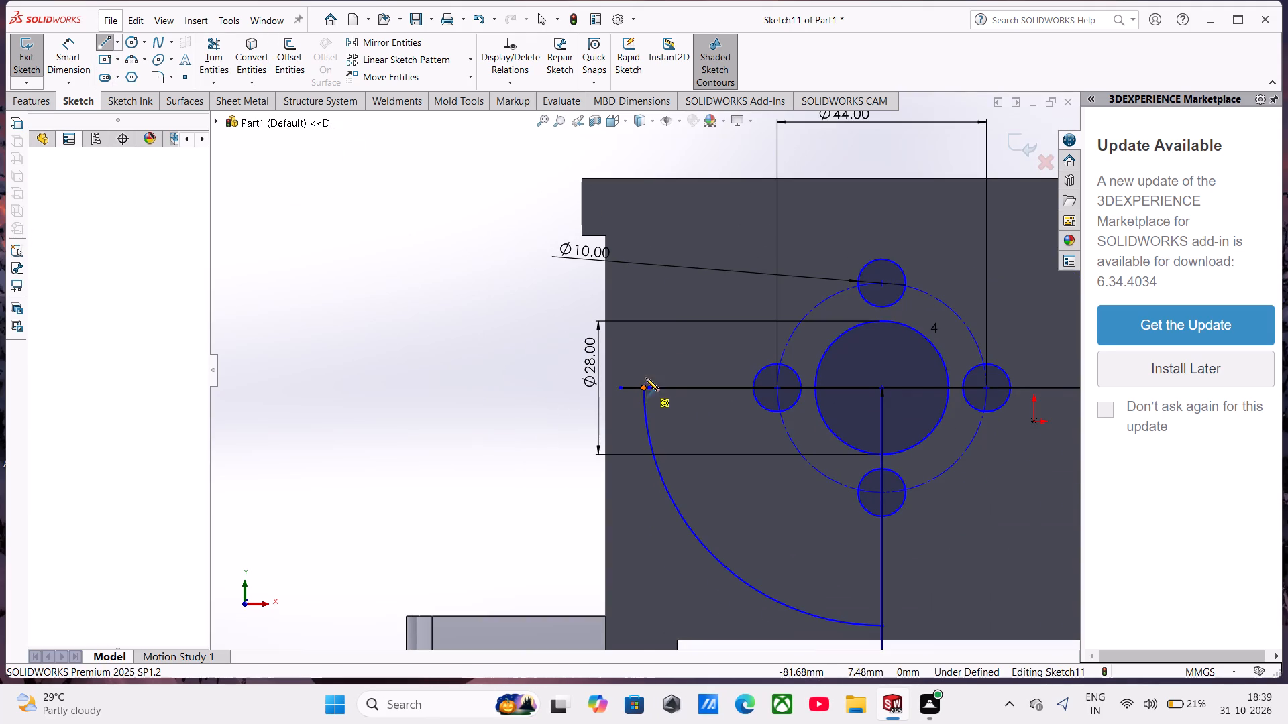
click(642, 236)
scroll(655, 282, up, 2)
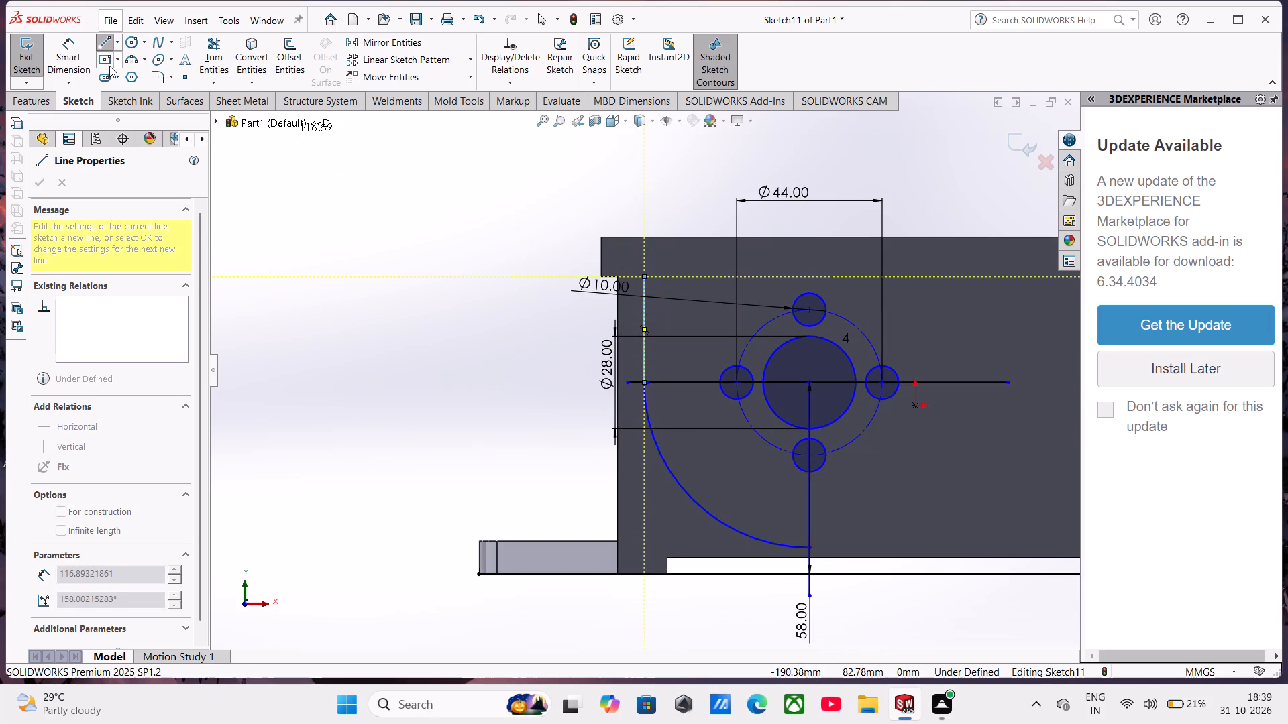
Dimension the vertical profile line 18 mm from the block's side edge above the lug.
click(78, 58)
scroll(648, 309, down, 4)
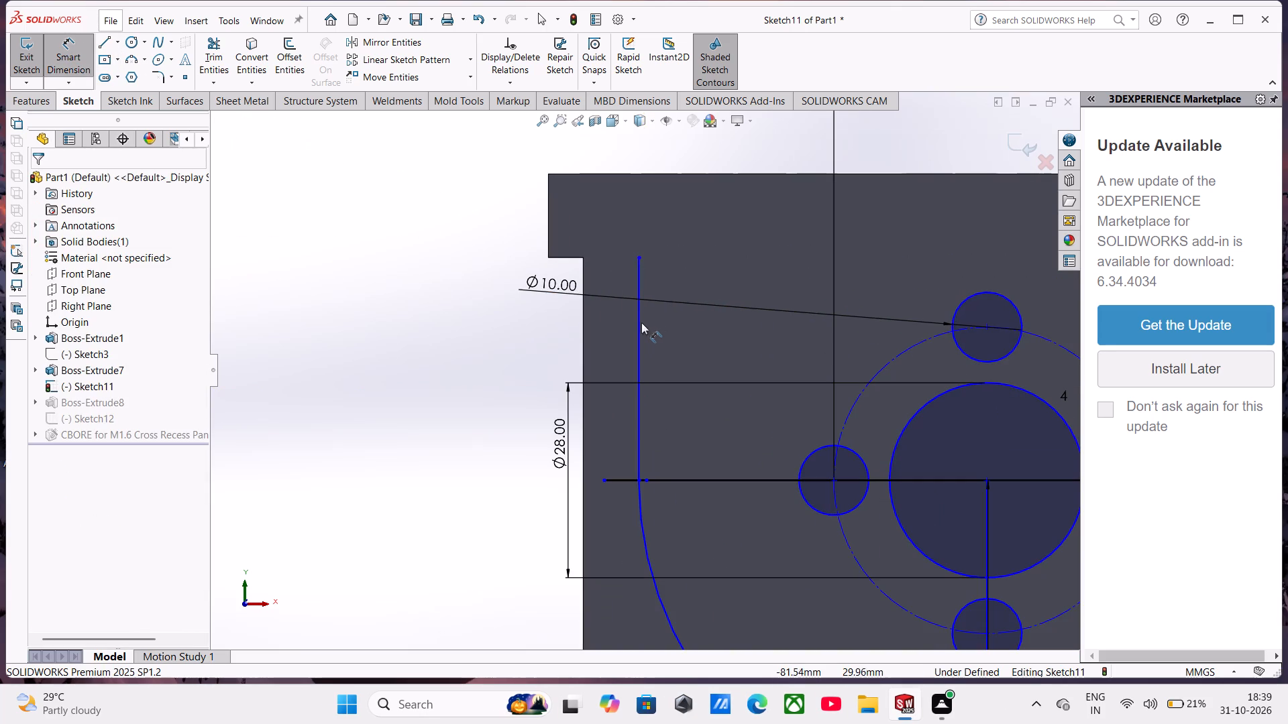
click(639, 324)
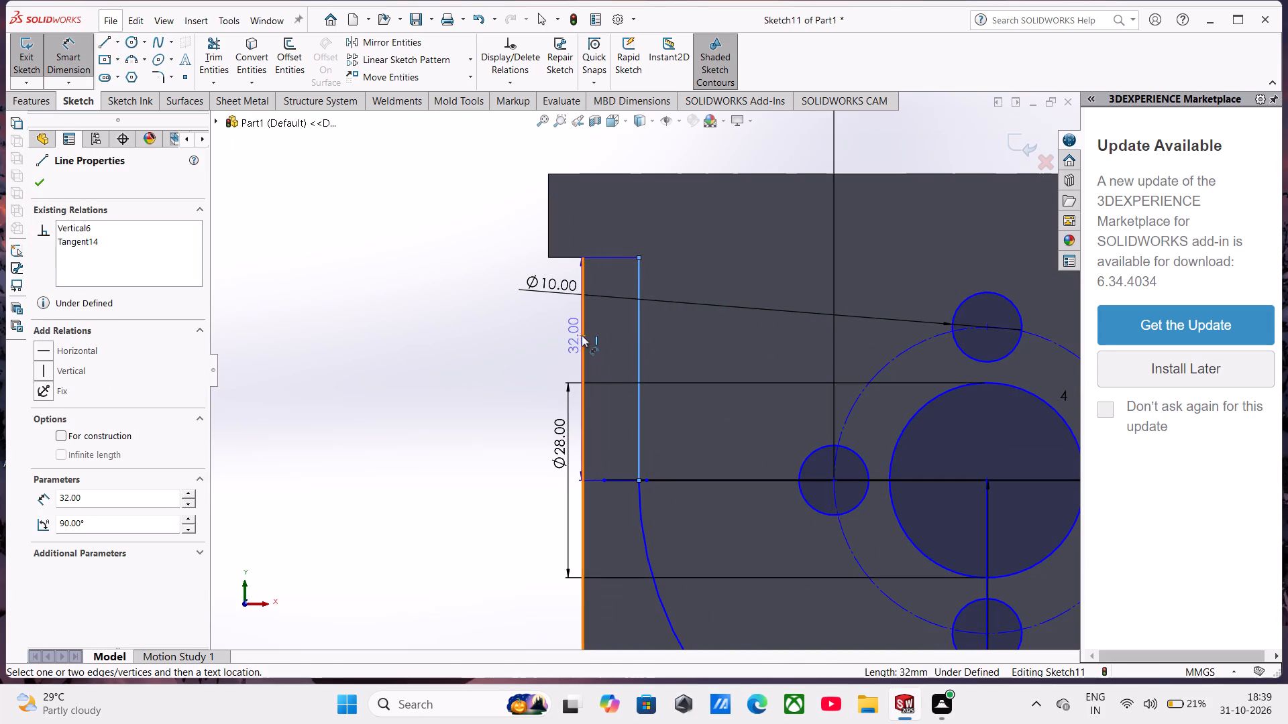
click(583, 334)
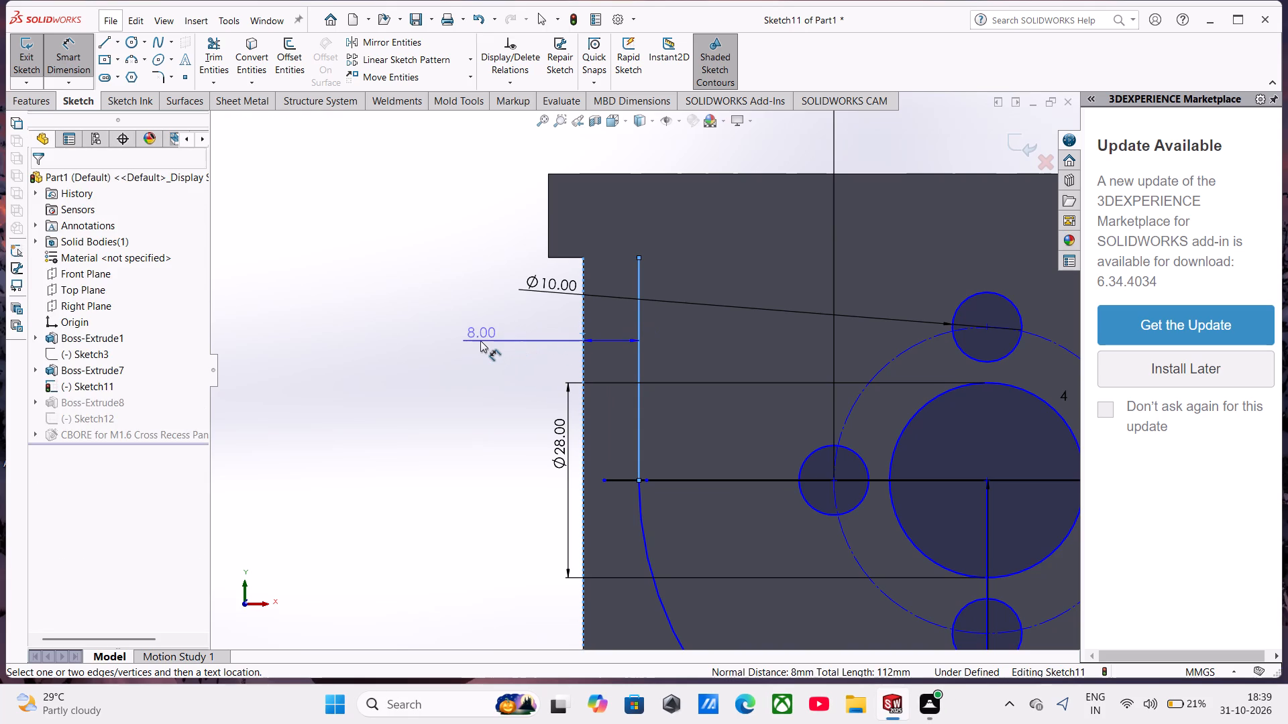
click(480, 341)
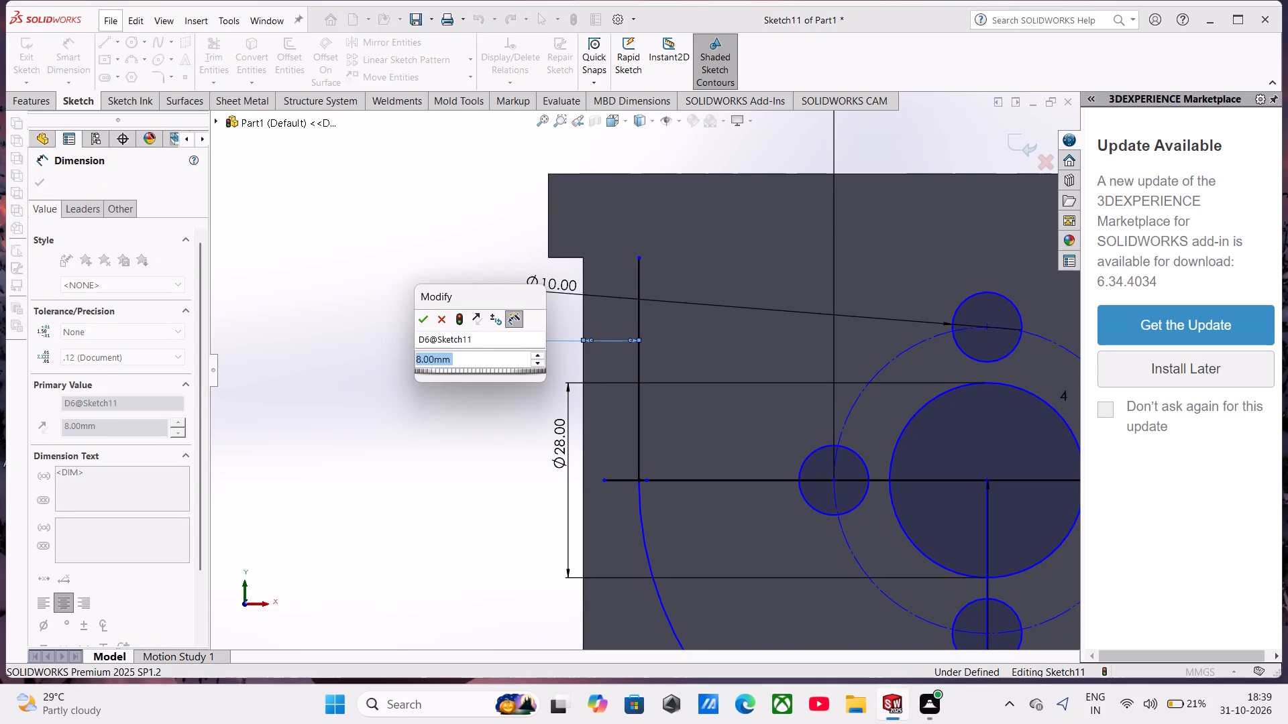
text(18)
key(Return)
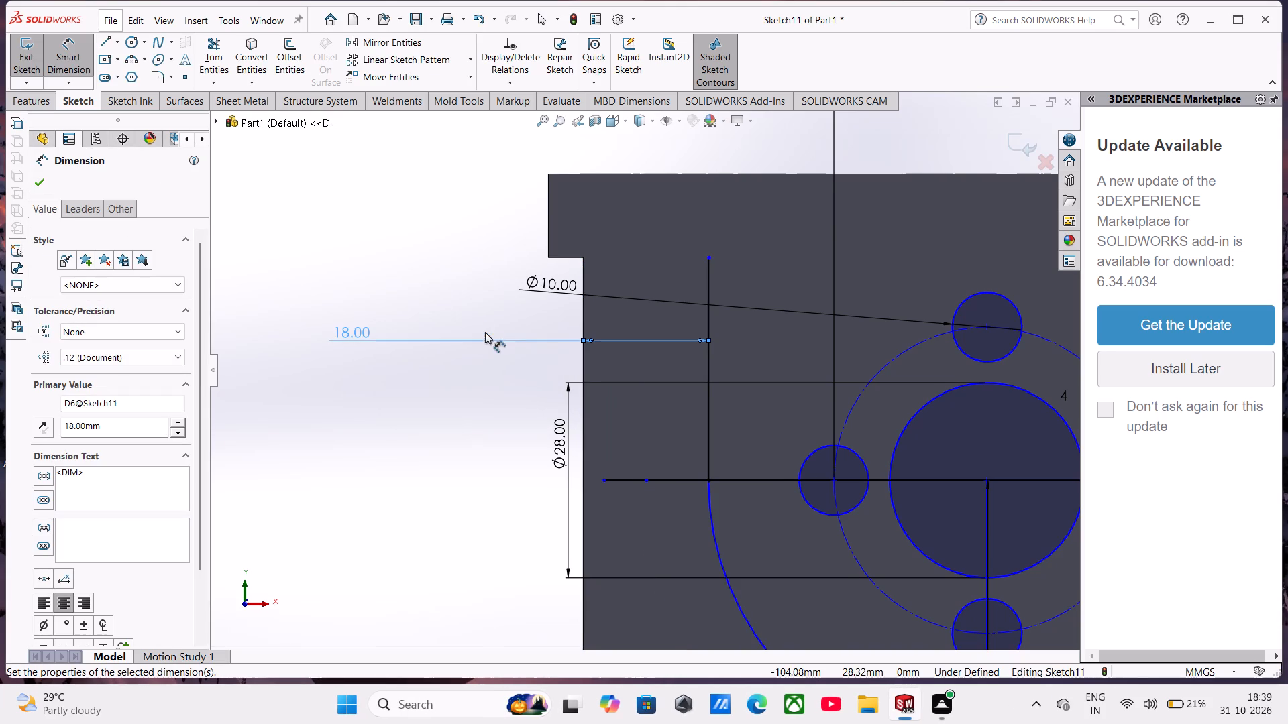
Sketch a line about 72 mm long from the vertical line's upper end to above the origin and make it horizontal.
scroll(708, 444, up, 4)
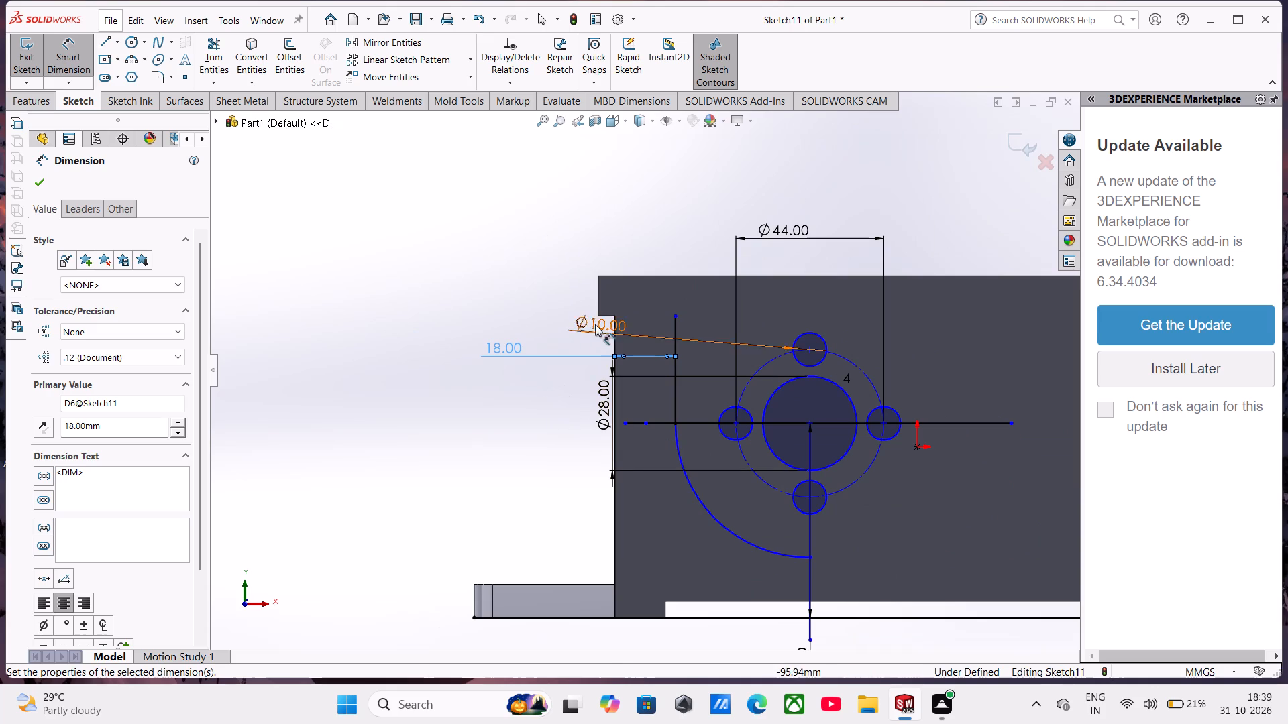
scroll(595, 326, down, 3)
scroll(862, 213, up, 2)
scroll(836, 263, up, 2)
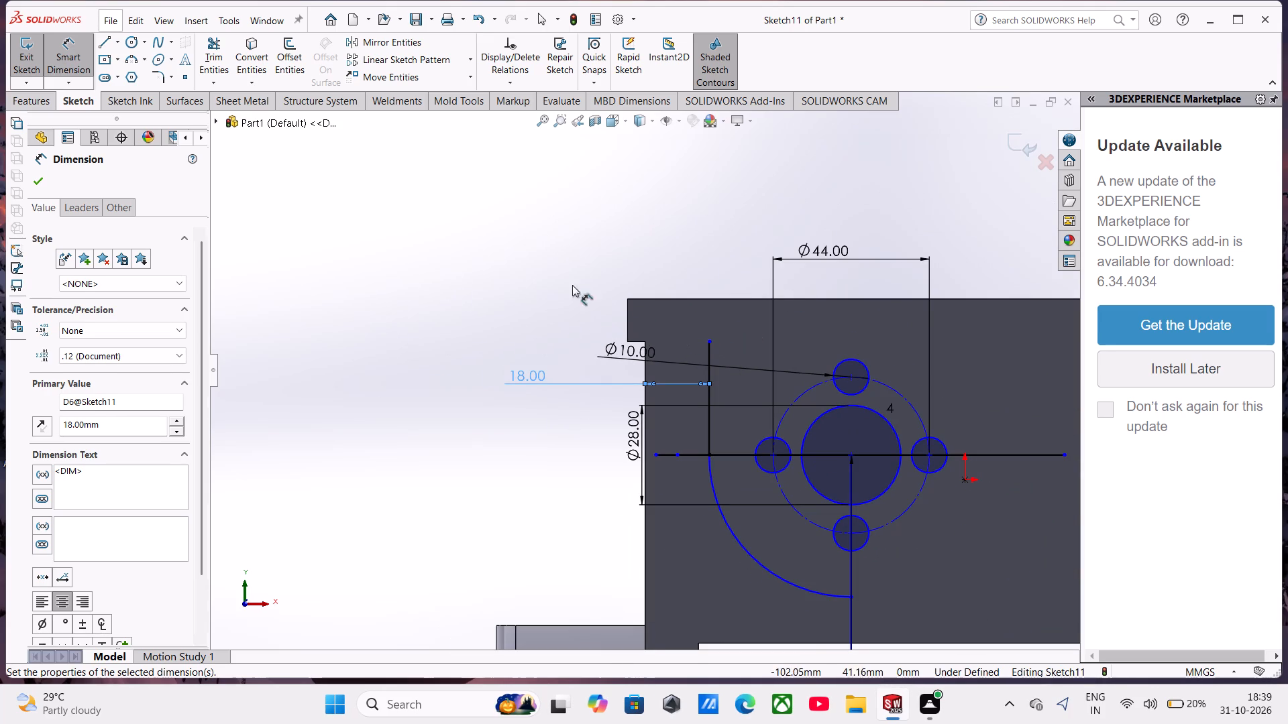
click(111, 43)
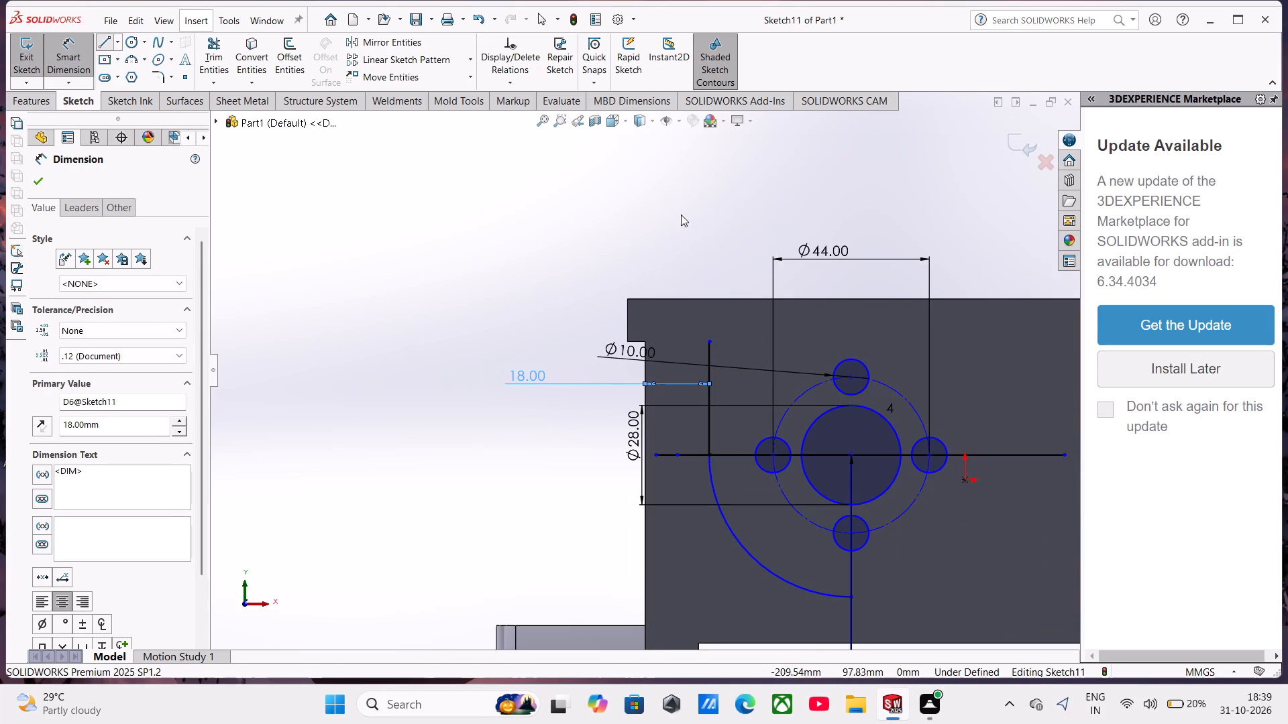
click(708, 341)
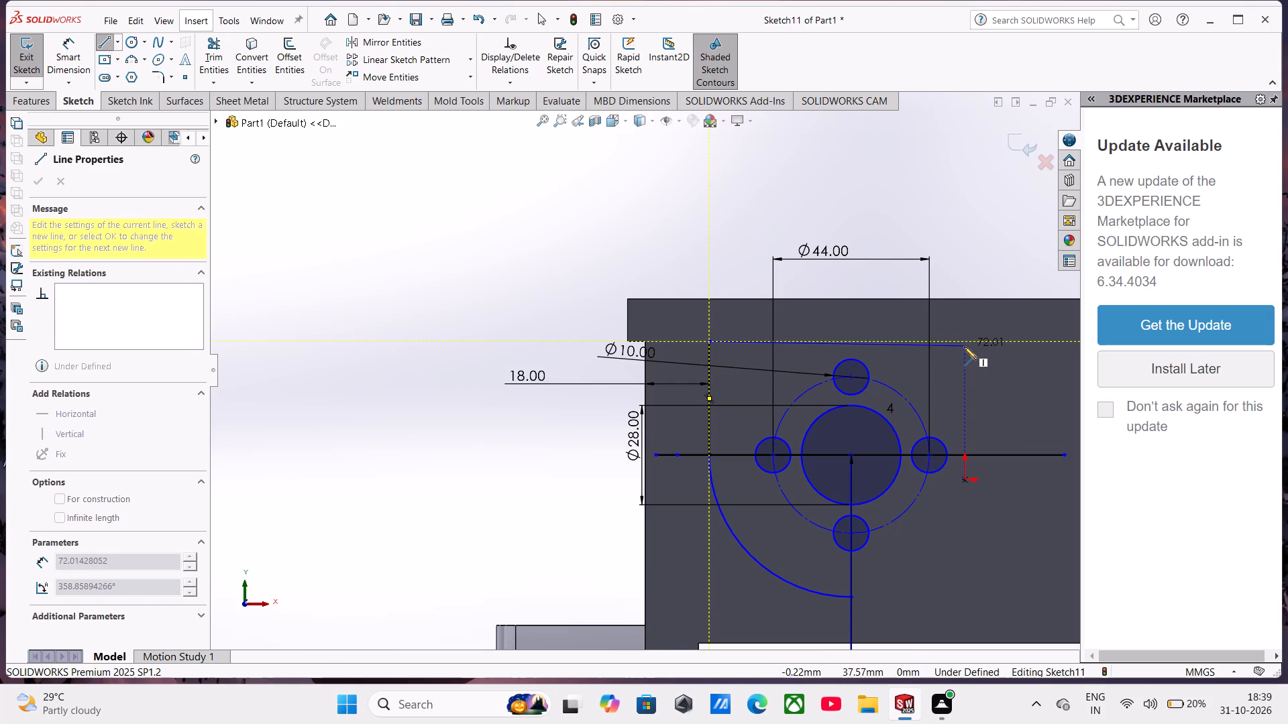
click(964, 347)
scroll(965, 350, up, 1)
scroll(965, 351, down, 2)
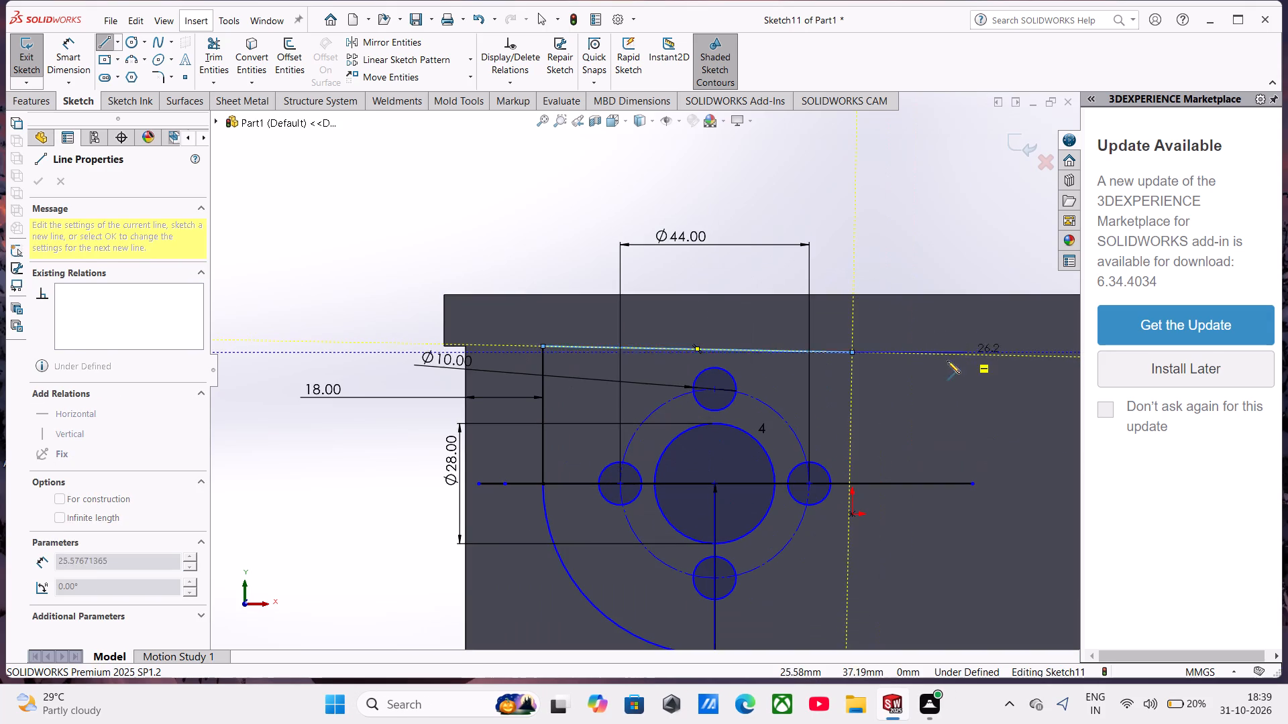
key(Escape)
right_click(828, 349)
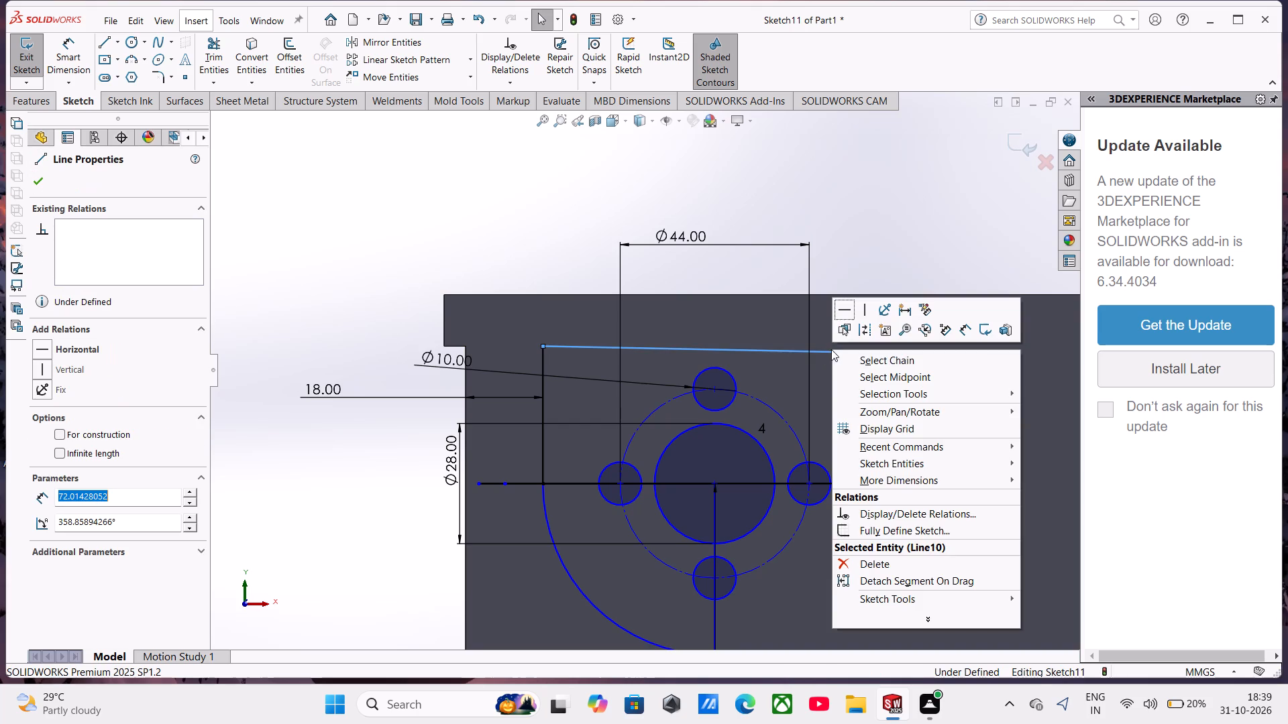
click(853, 309)
Delete the horizontal line pieces through the bore centre, including the short leftover piece near the block's side.
scroll(855, 357, up, 1)
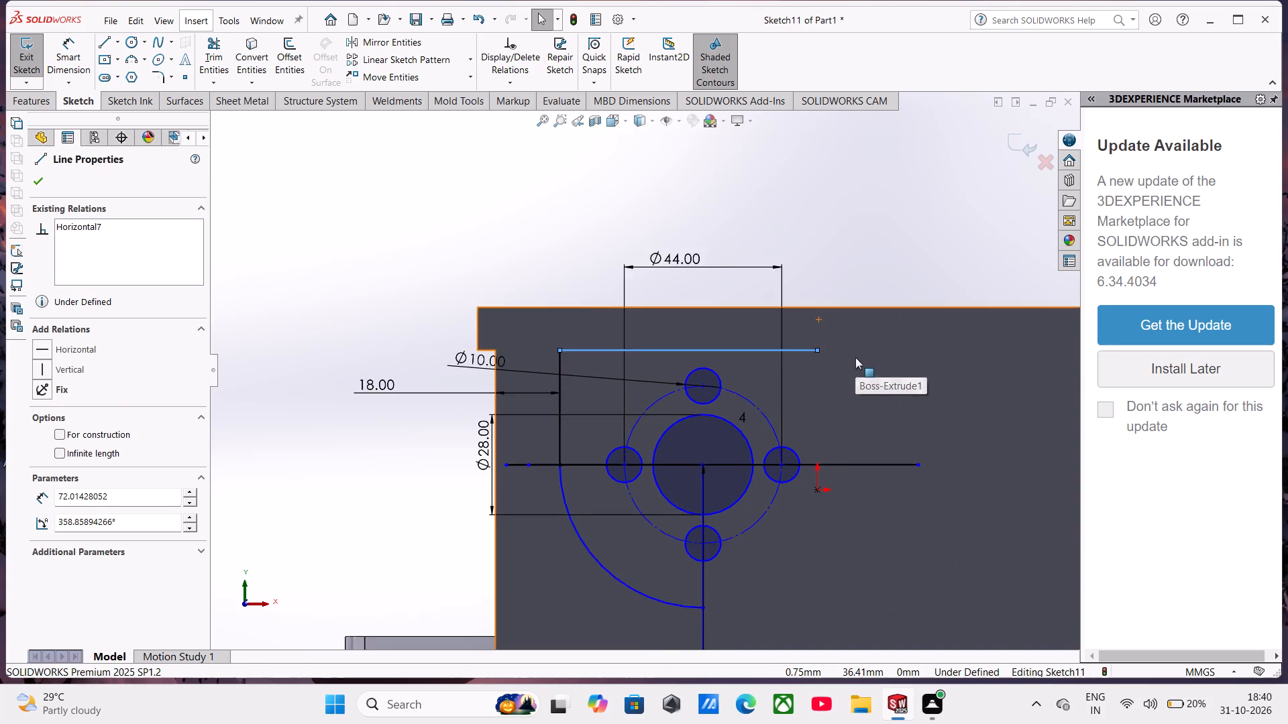
scroll(855, 357, up, 1)
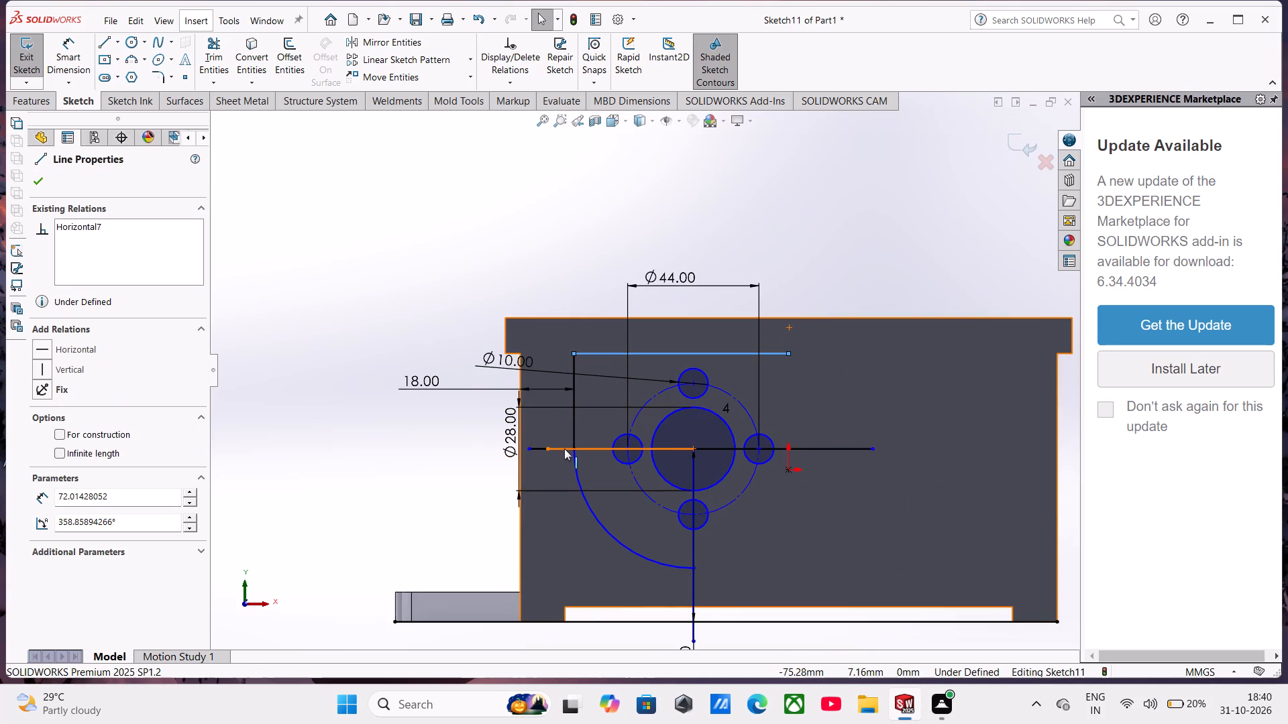
click(564, 448)
key(Delete)
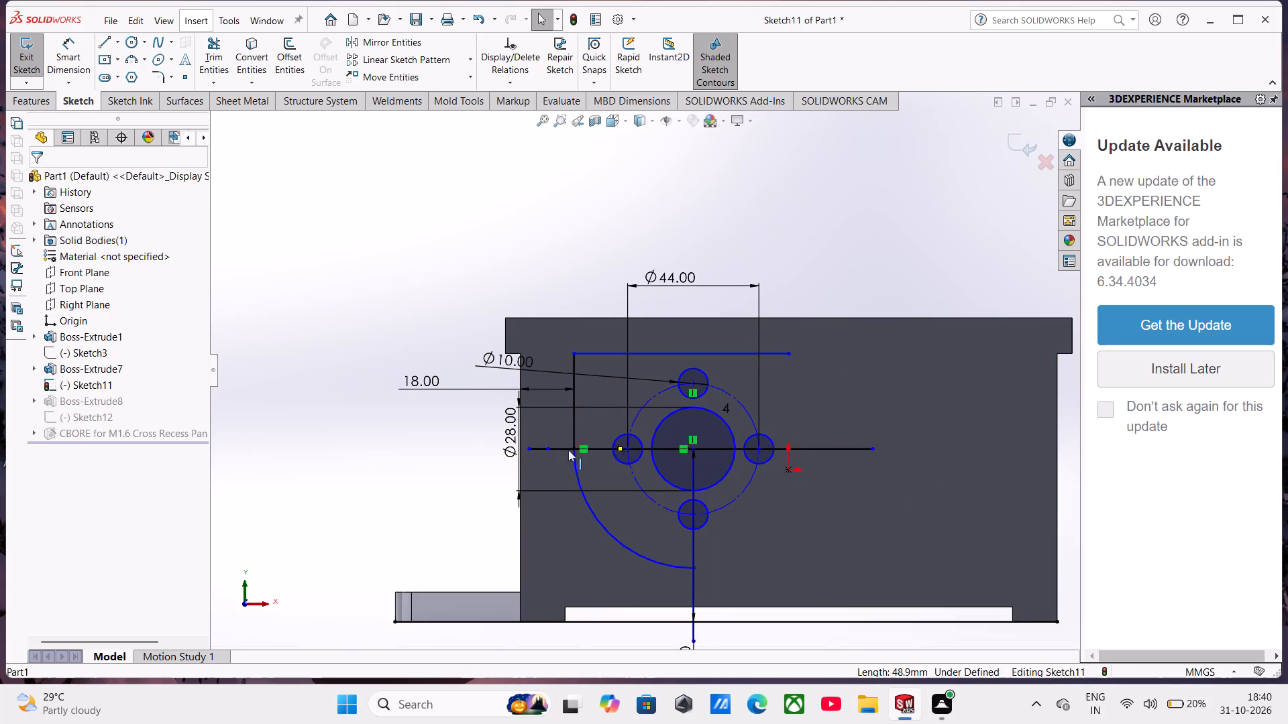
click(592, 448)
key(Delete)
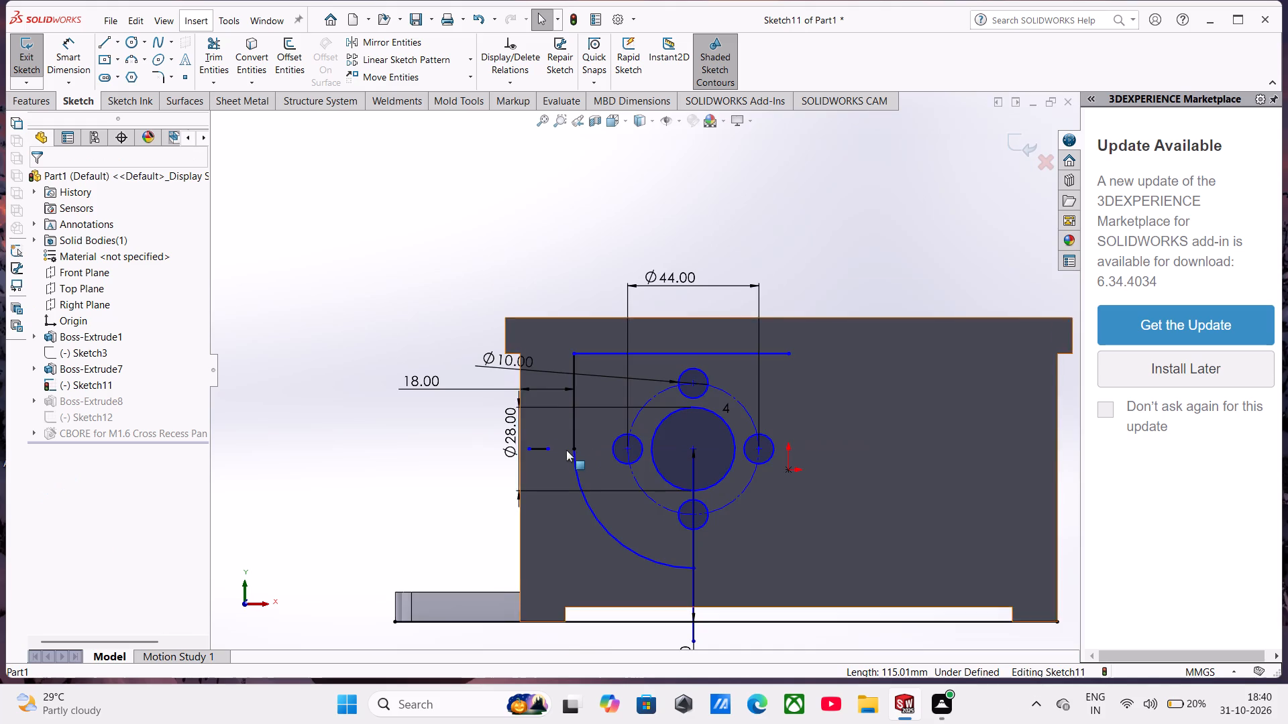
scroll(566, 451, down, 5)
click(496, 416)
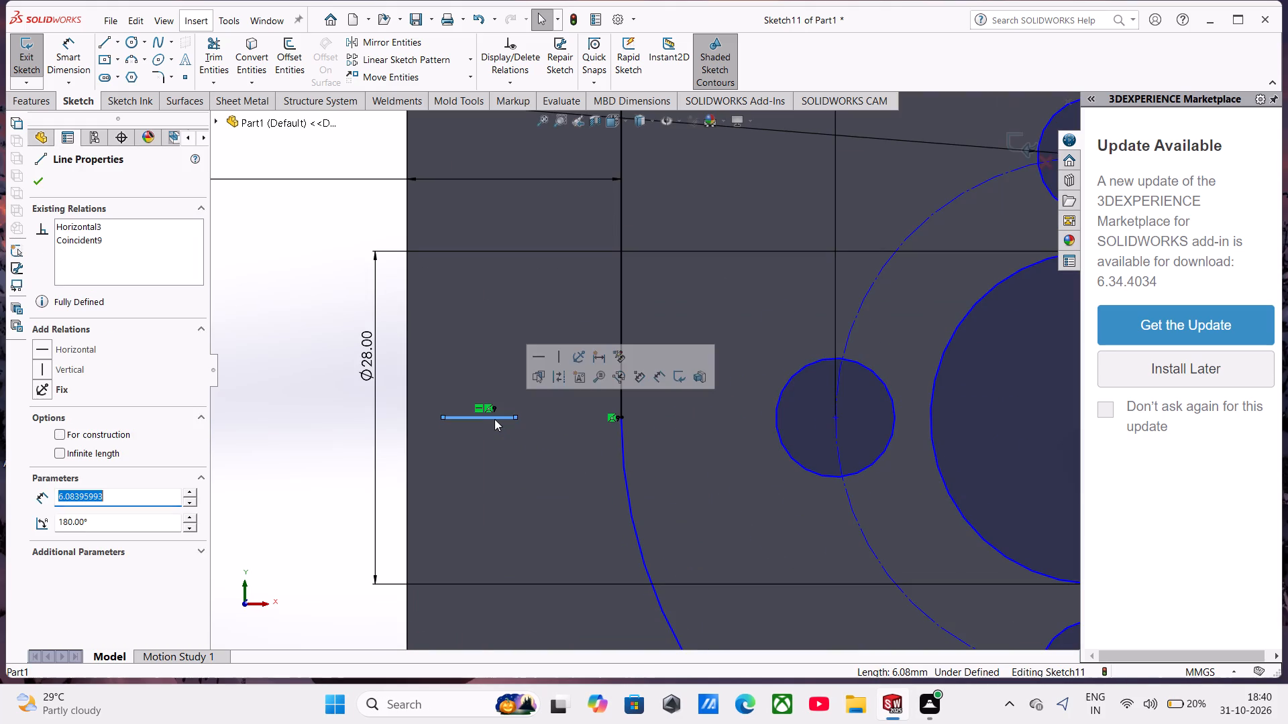
key(Delete)
scroll(535, 446, up, 2)
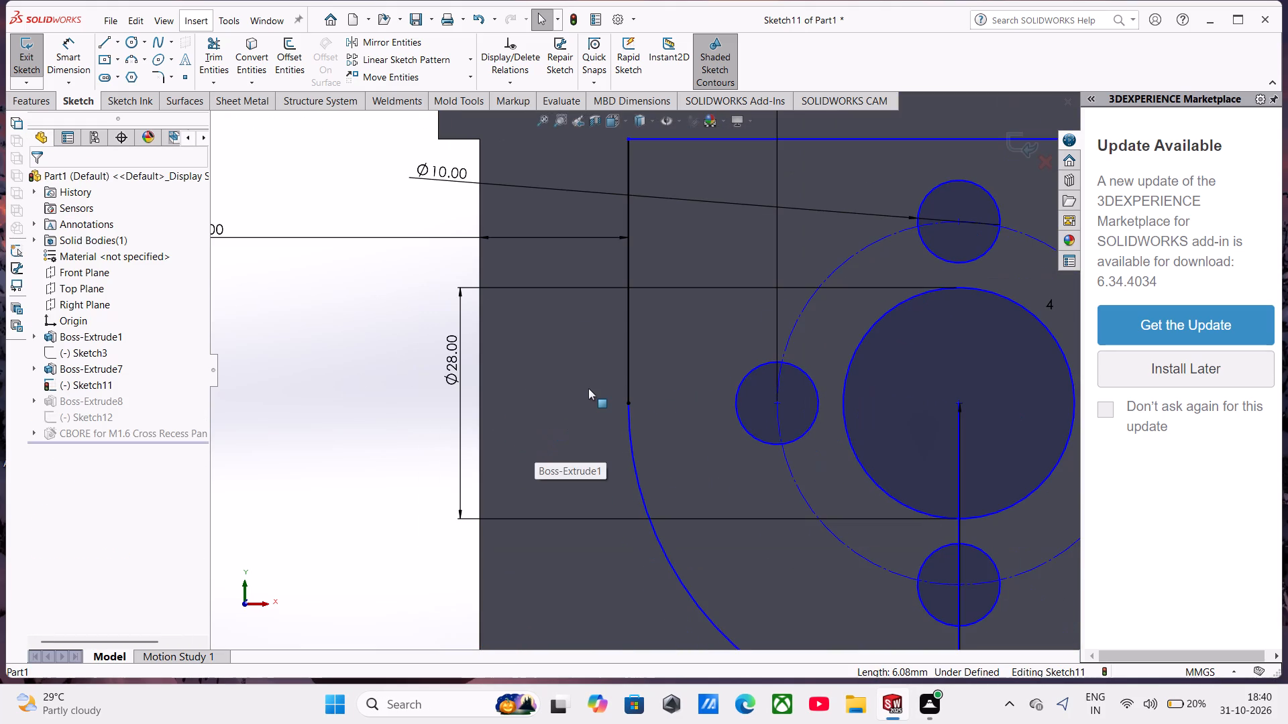
key(Escape)
Mirror the arc, the upper and vertical profile lines, the 28 mm bore circle and the four 10 mm circles about the Right Plane.
click(629, 375)
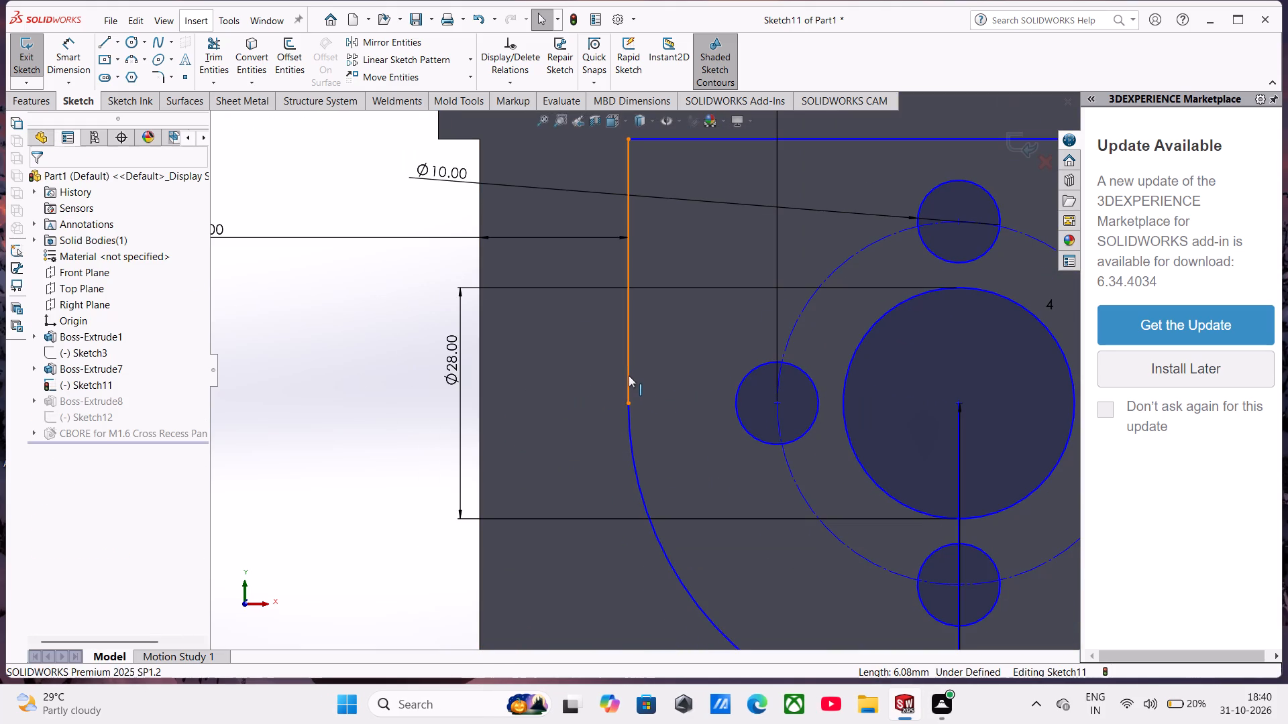
click(633, 442)
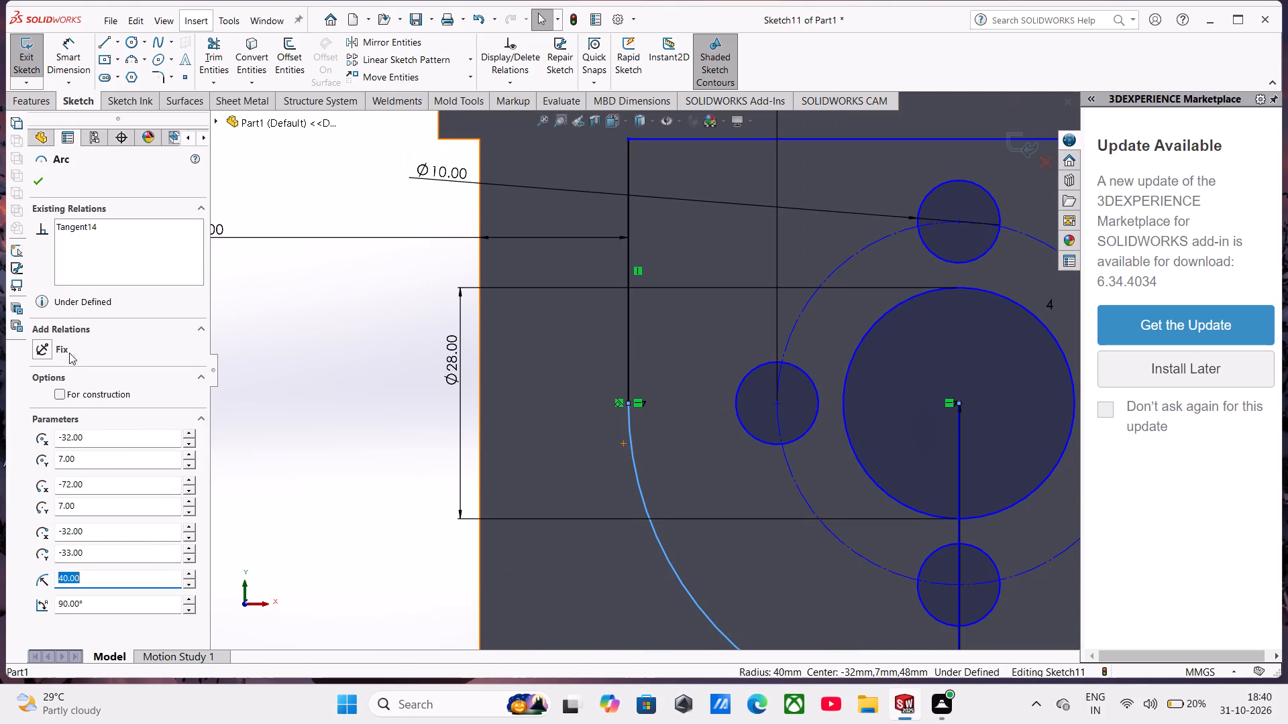
click(34, 178)
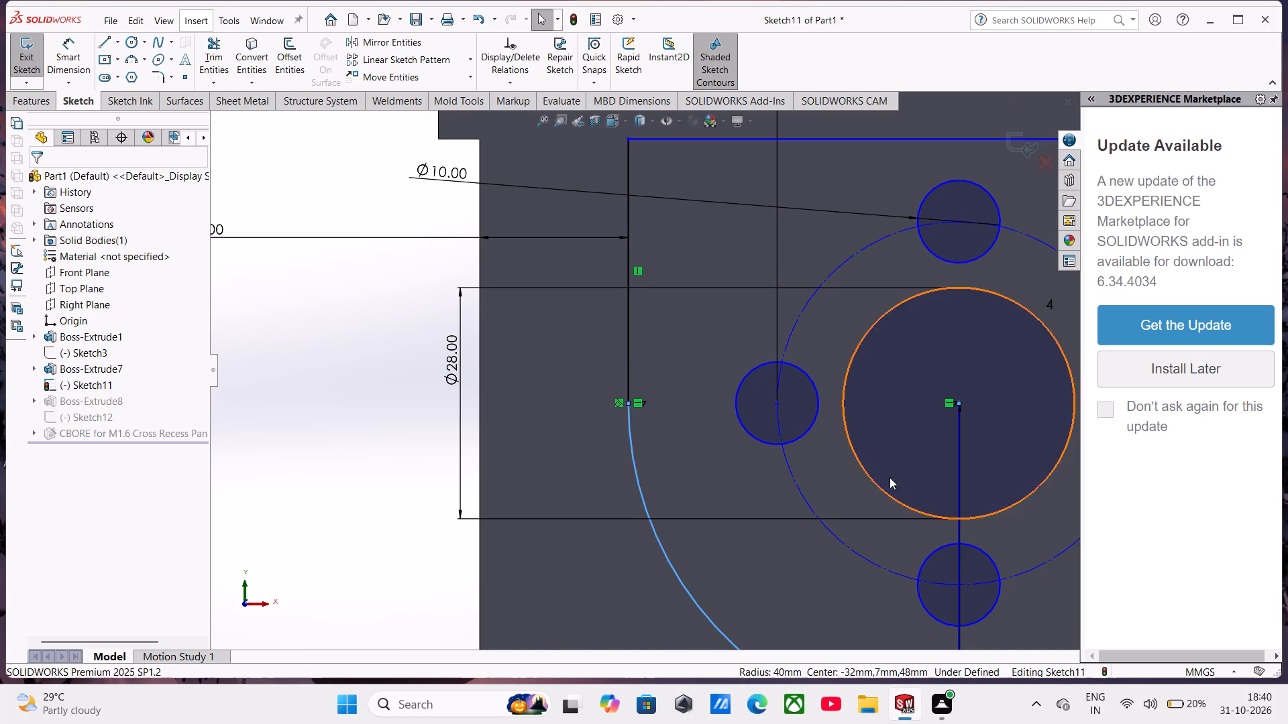
scroll(631, 476, up, 5)
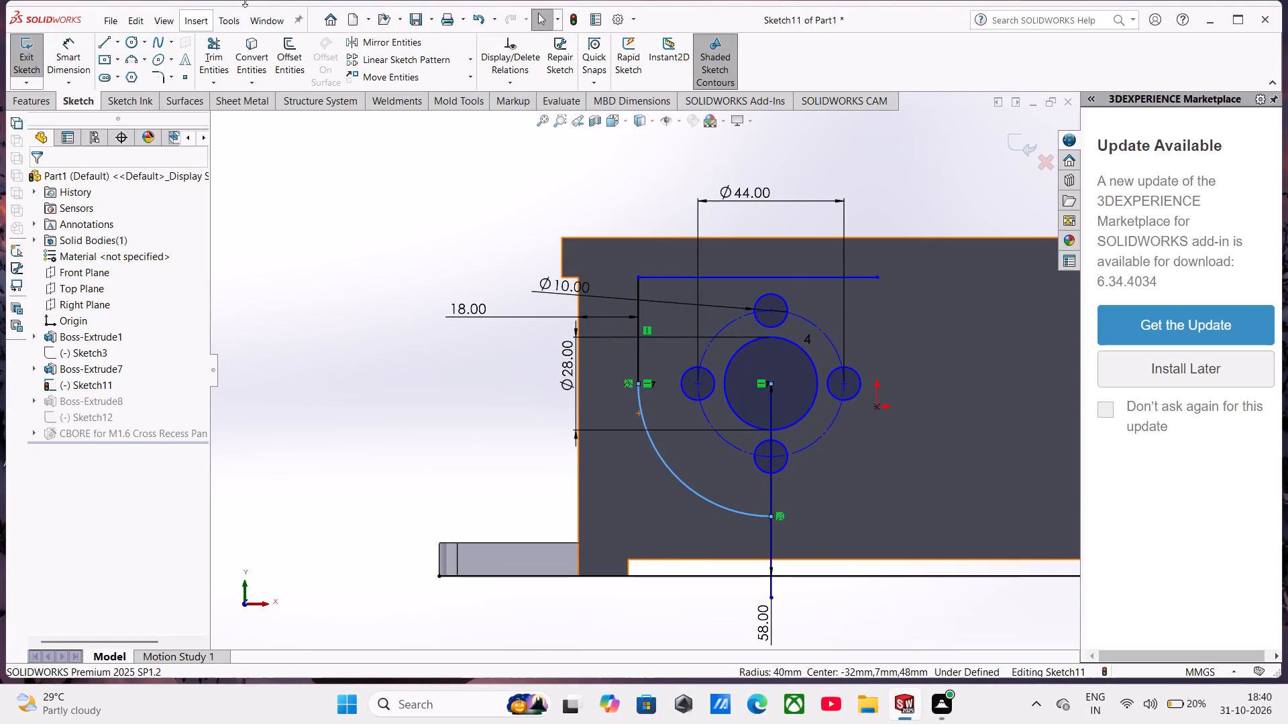
click(391, 36)
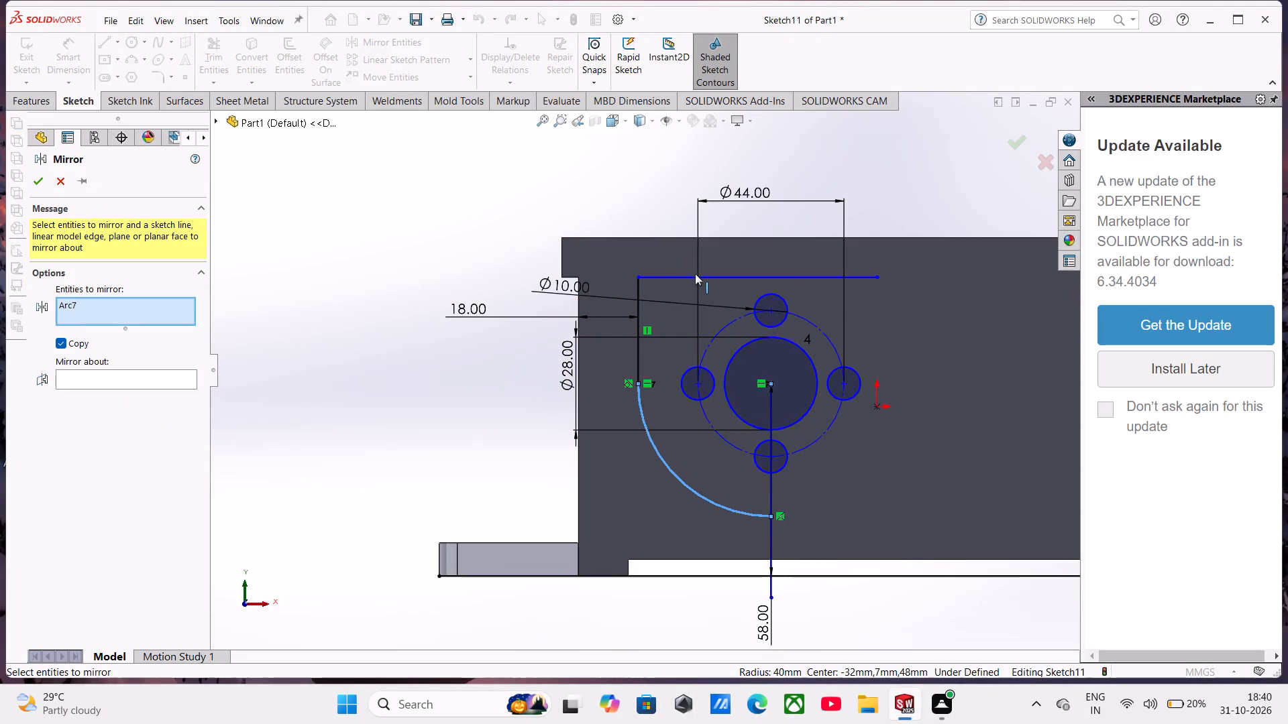
click(698, 275)
click(639, 306)
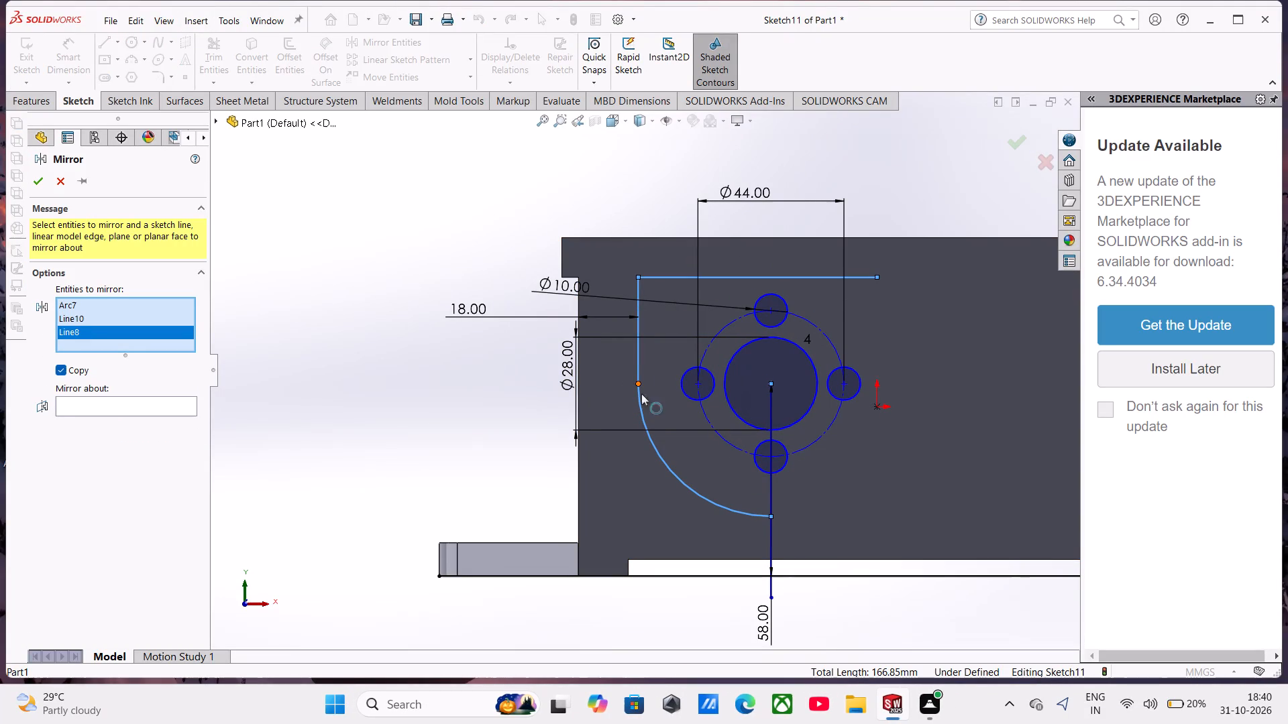
click(728, 389)
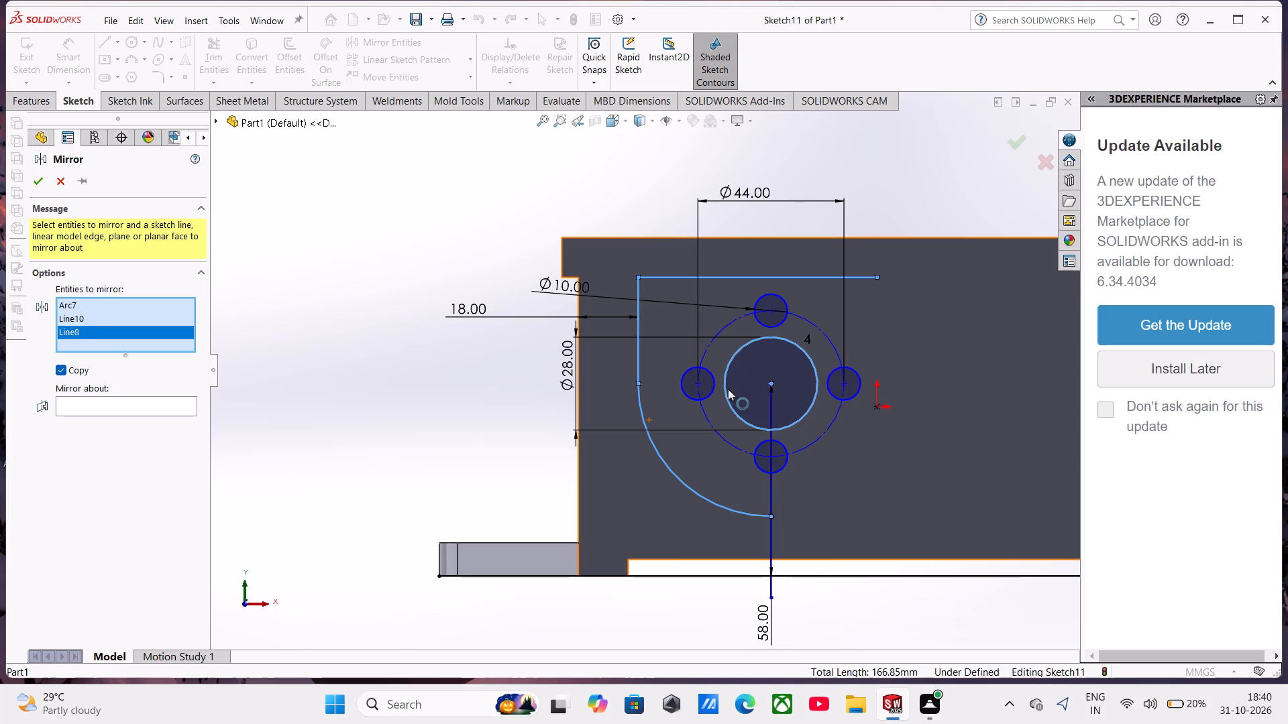
click(715, 391)
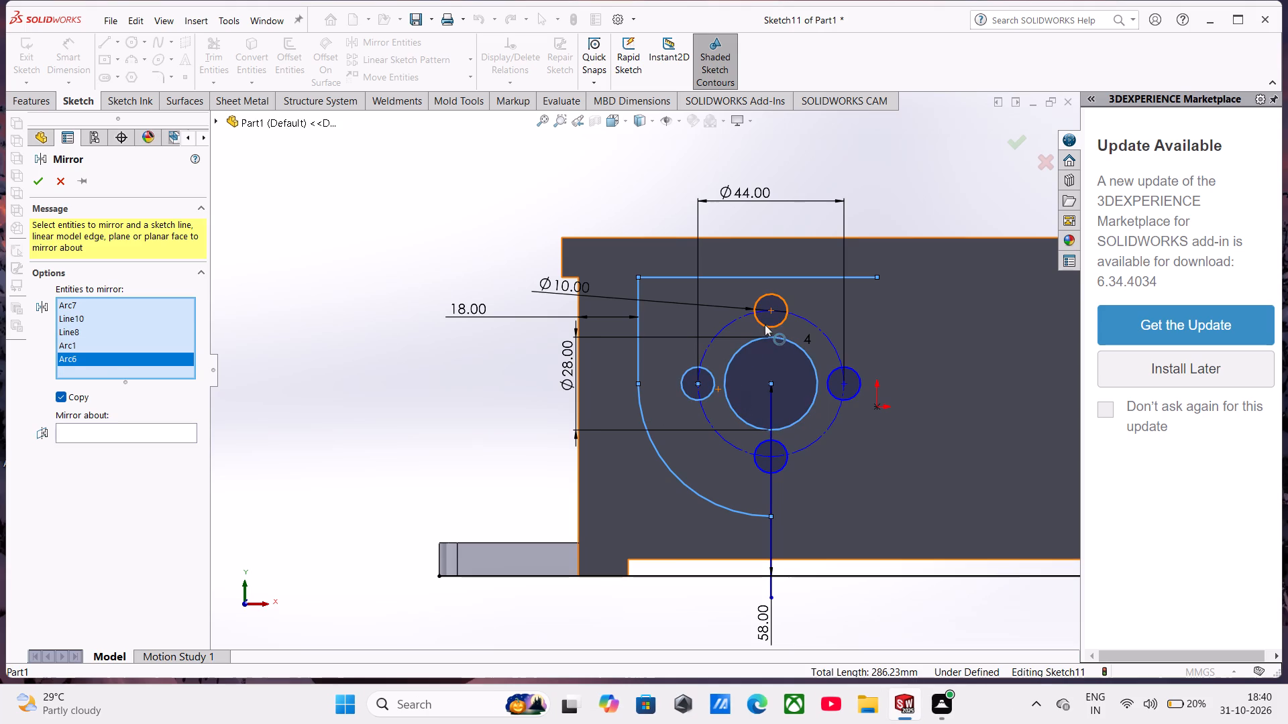
click(765, 324)
click(835, 368)
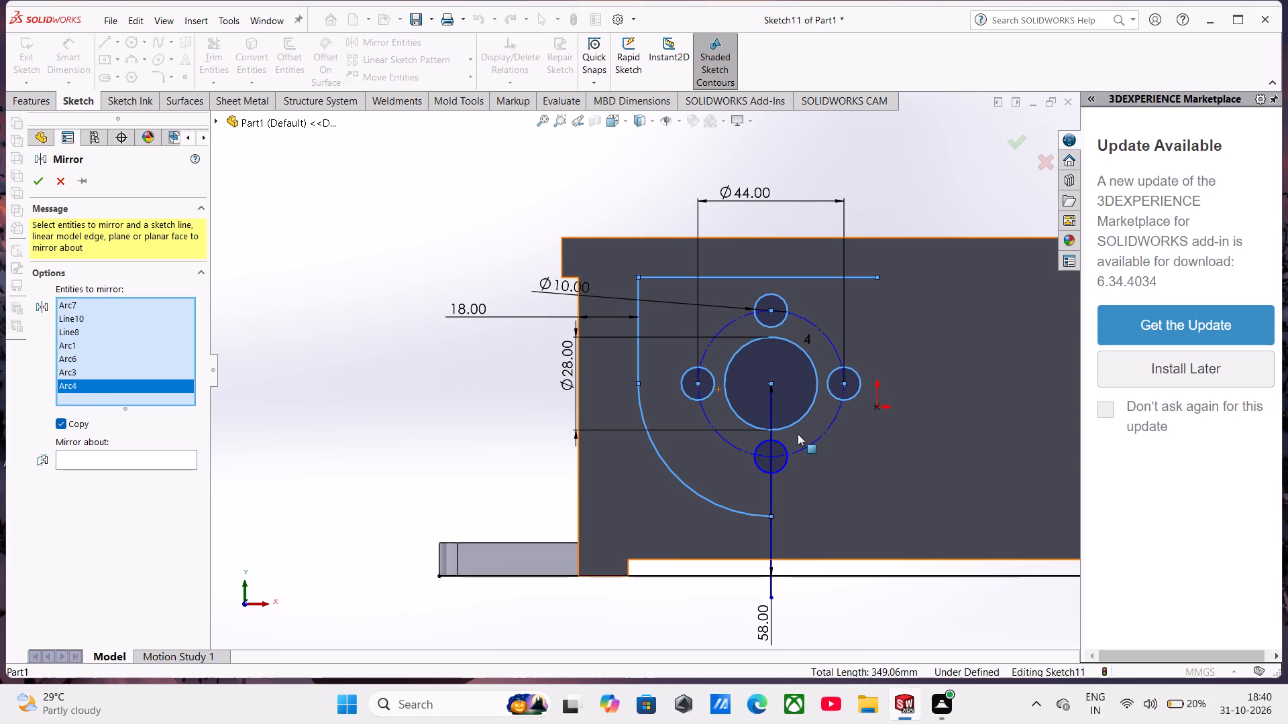
click(784, 442)
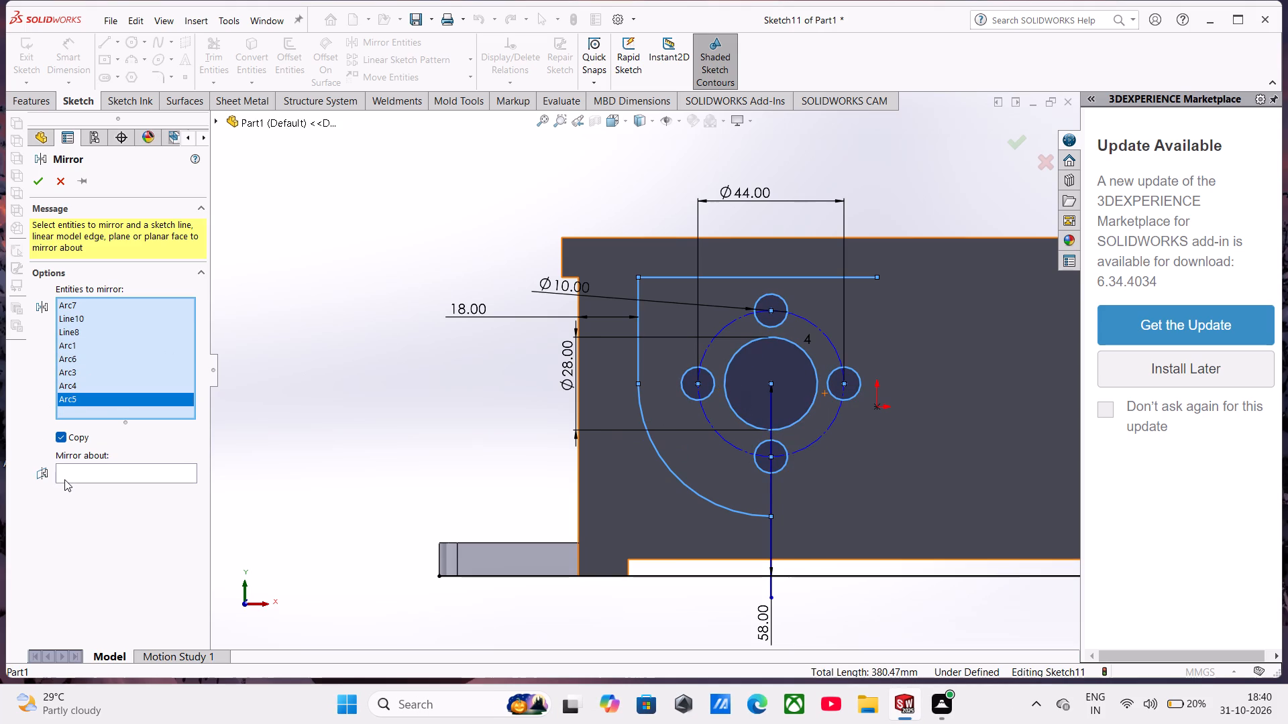
click(64, 479)
click(66, 467)
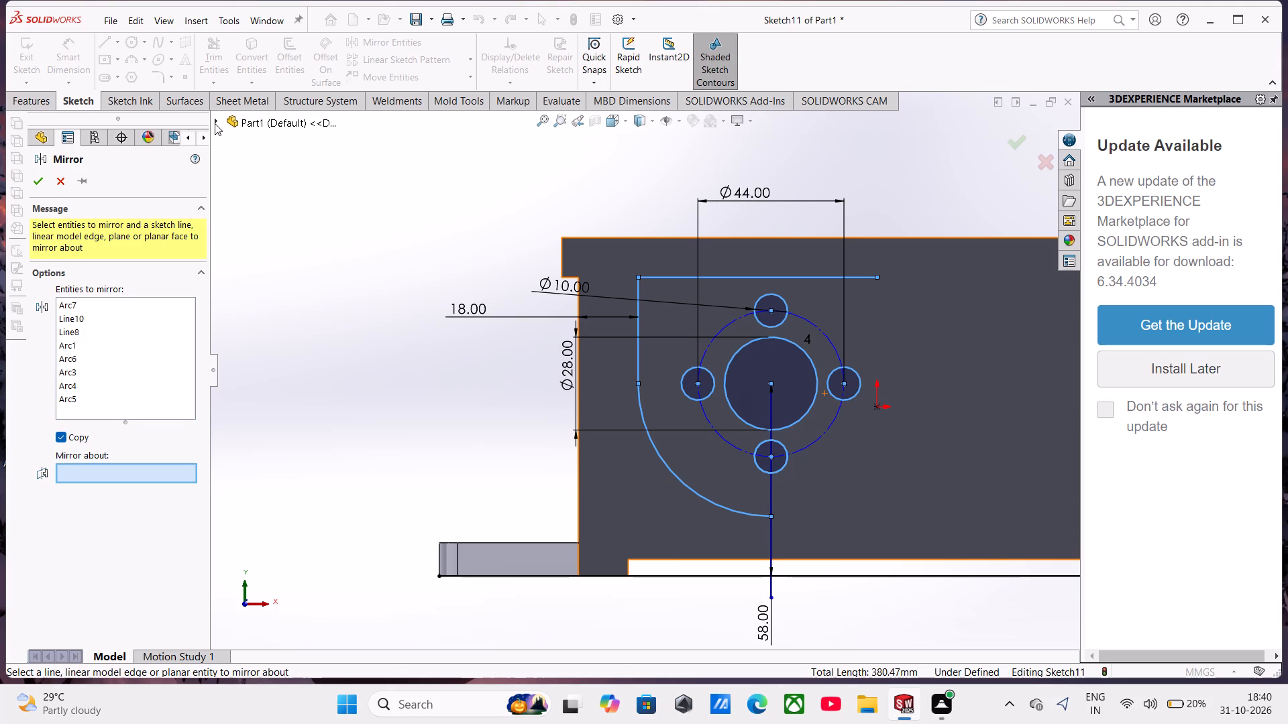
click(215, 121)
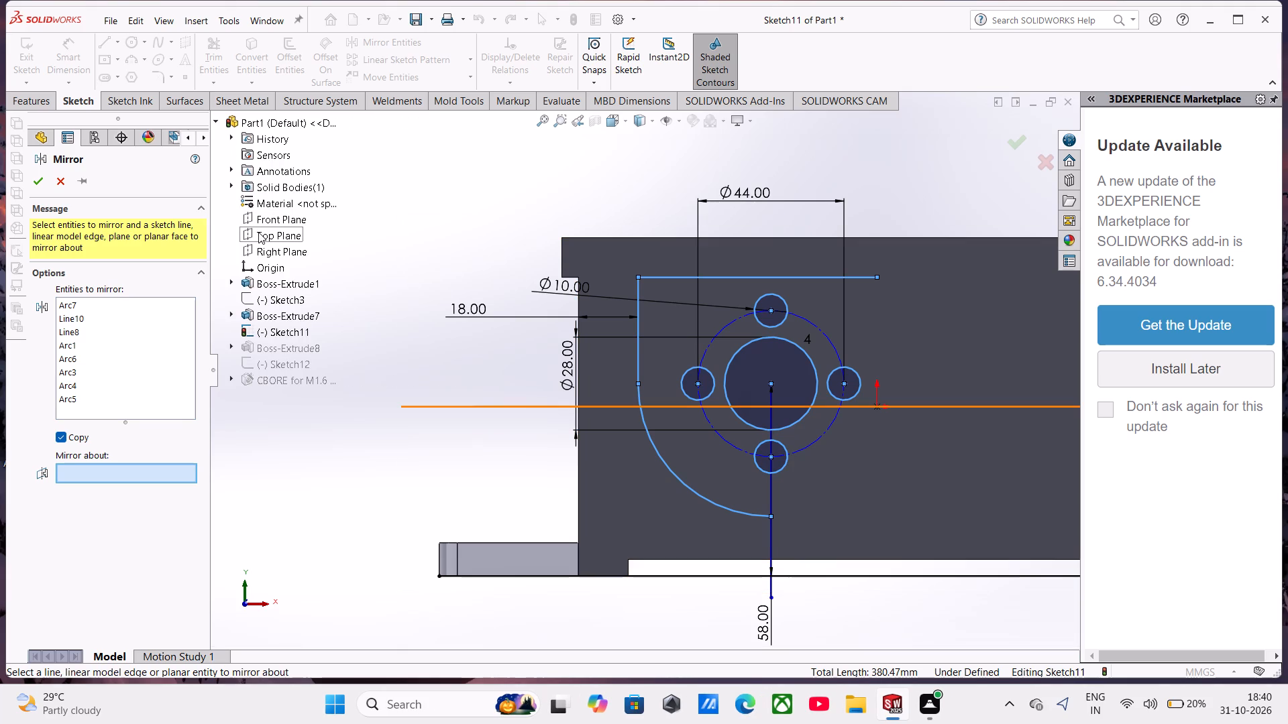
click(264, 248)
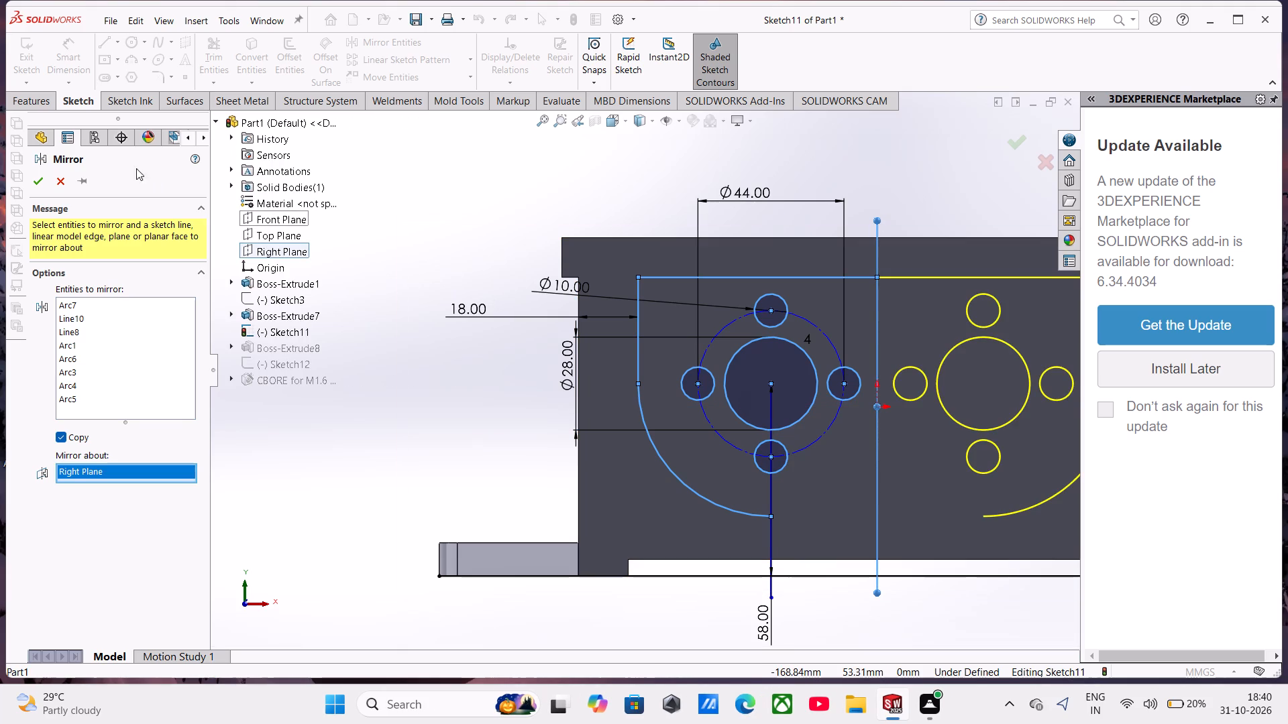
click(43, 181)
Sketch a 64 mm horizontal line joining the lower ends of the two arcs.
scroll(934, 434, up, 2)
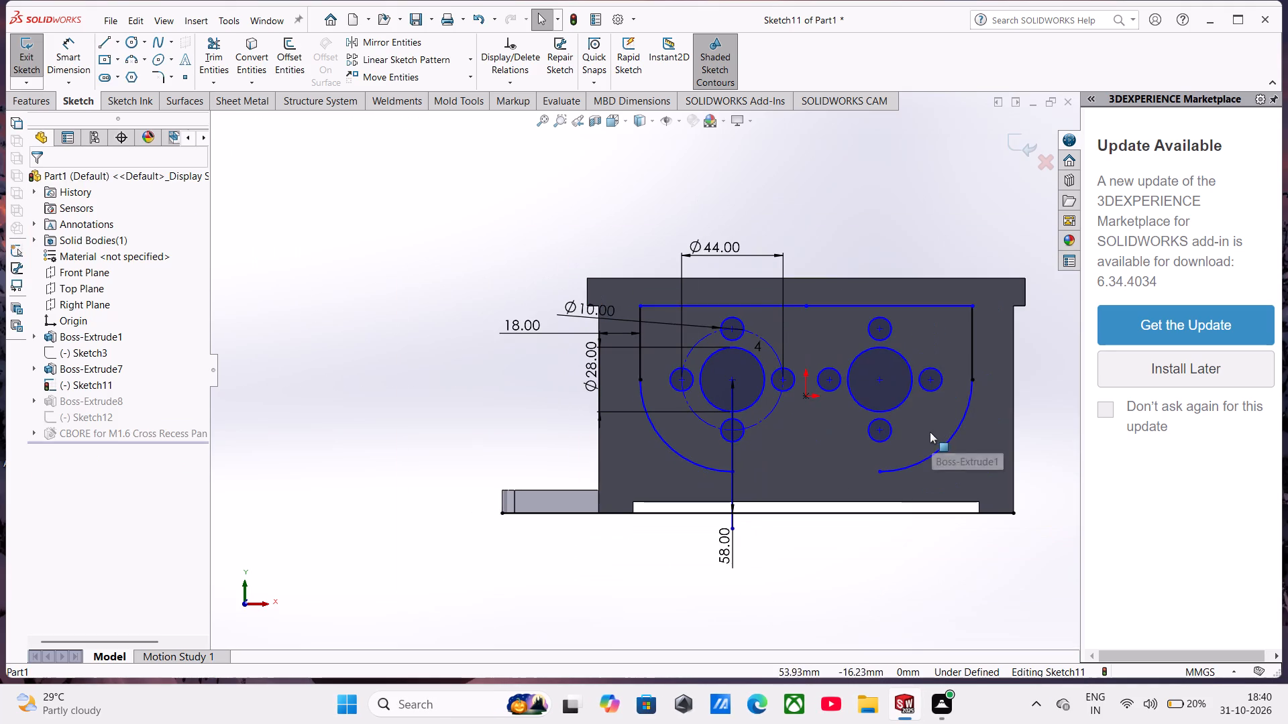
click(99, 44)
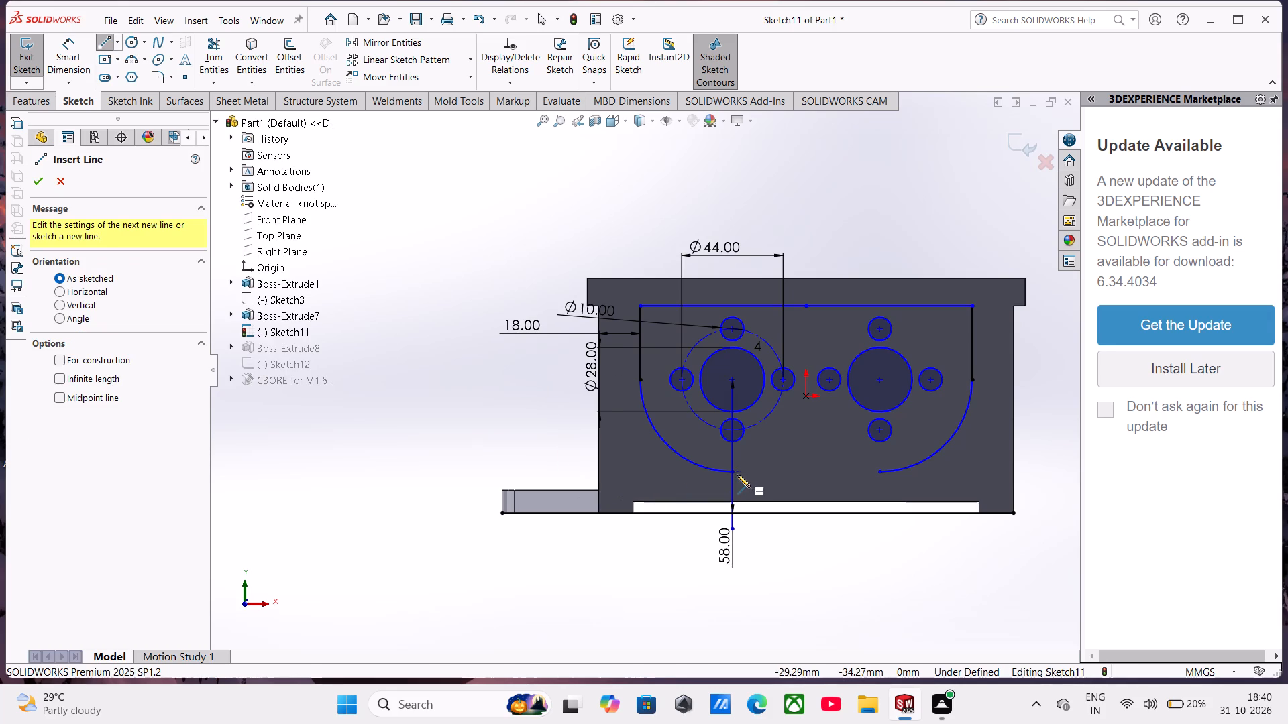
click(732, 474)
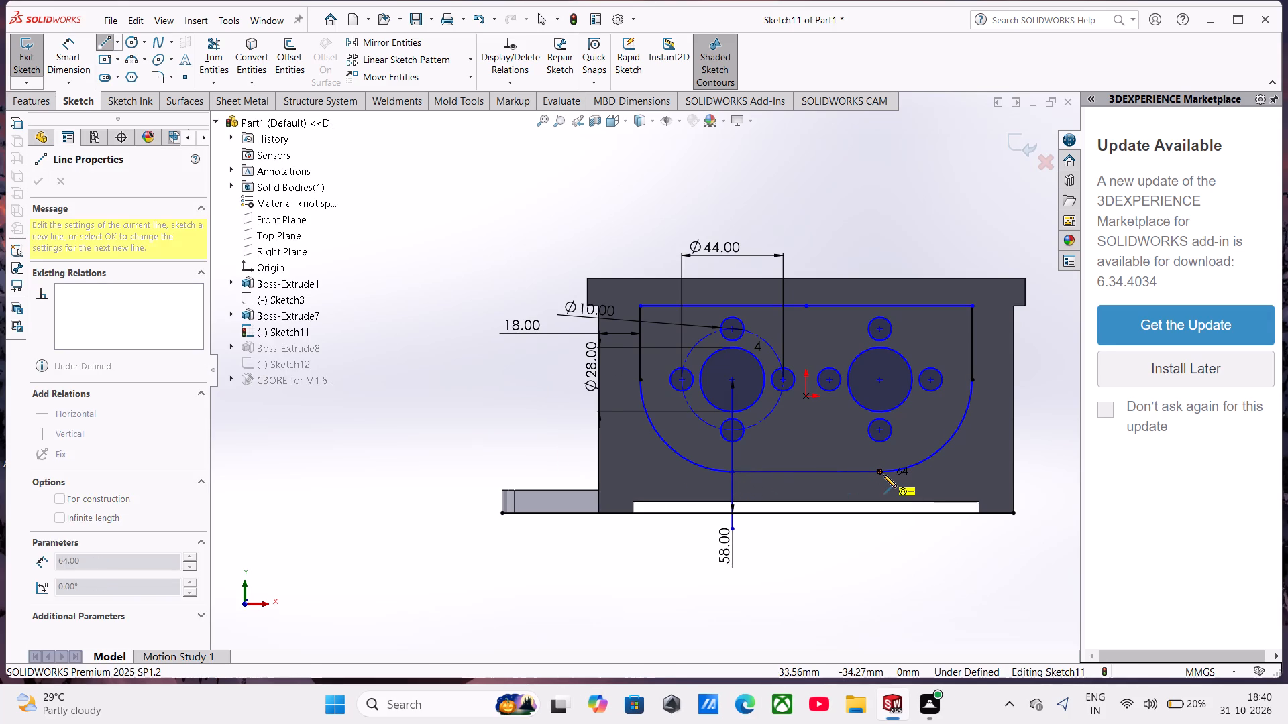
click(883, 475)
scroll(876, 475, up, 1)
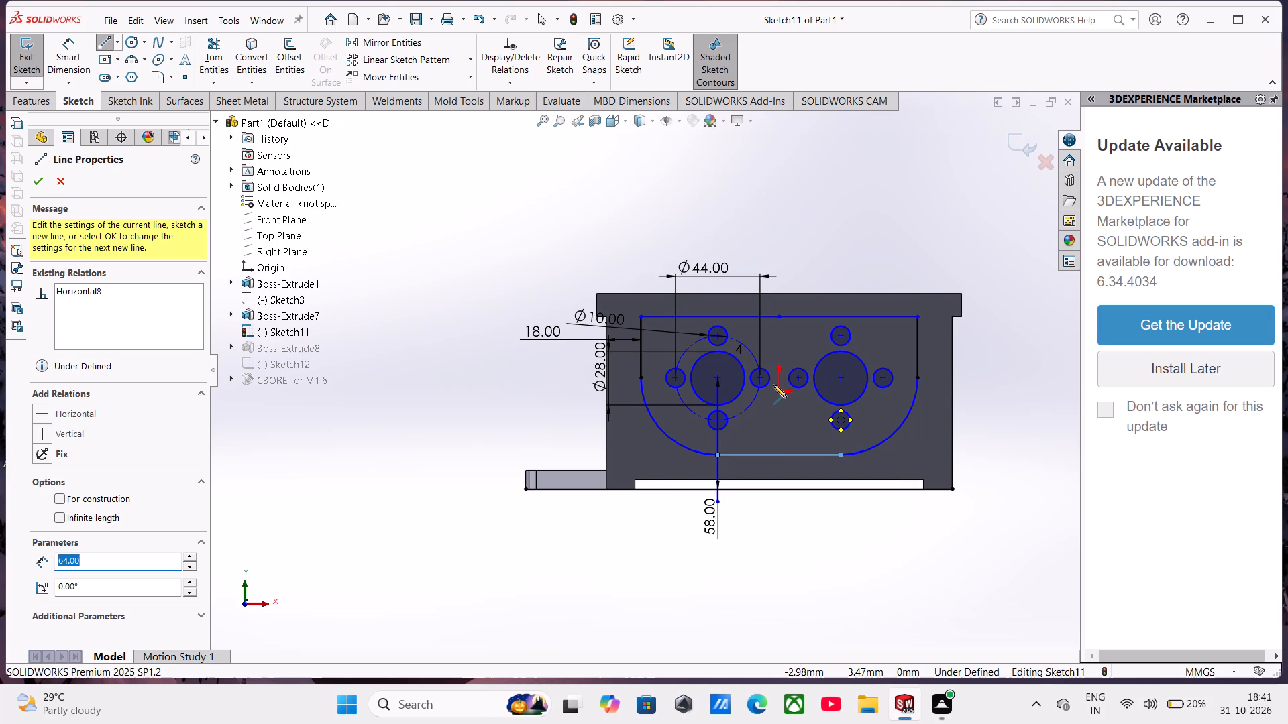
middle_drag(784, 402, 782, 402)
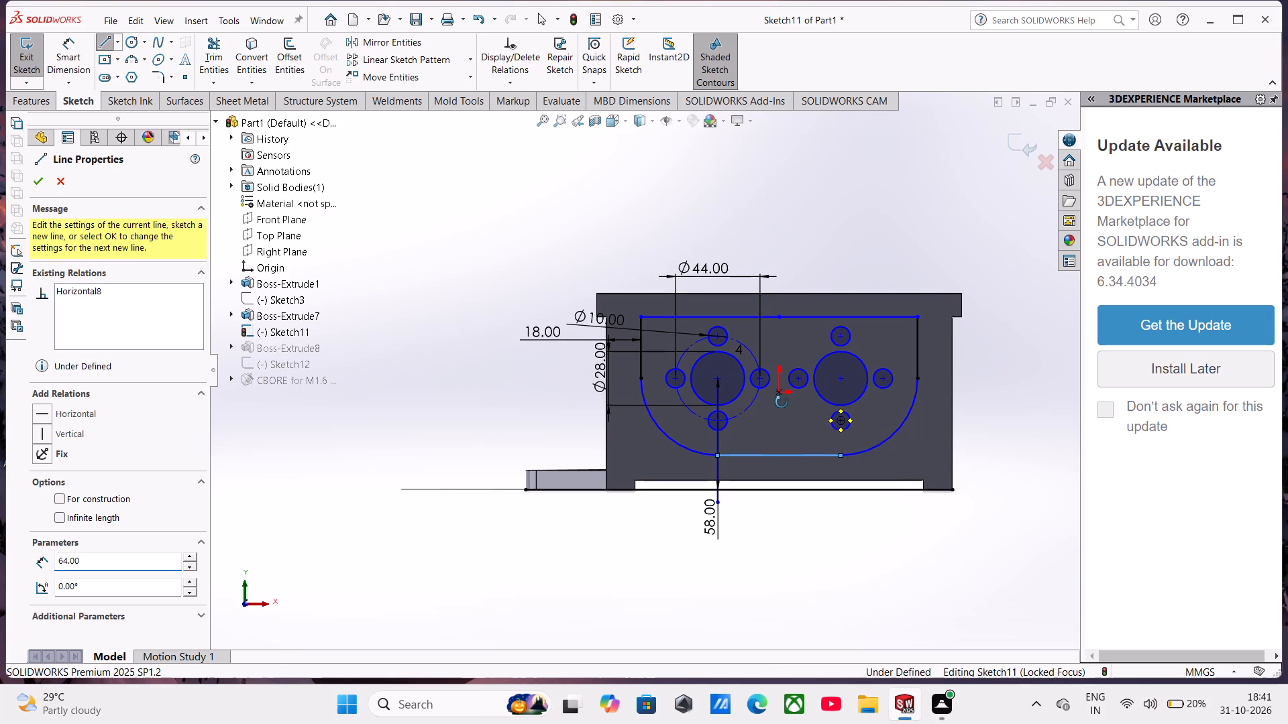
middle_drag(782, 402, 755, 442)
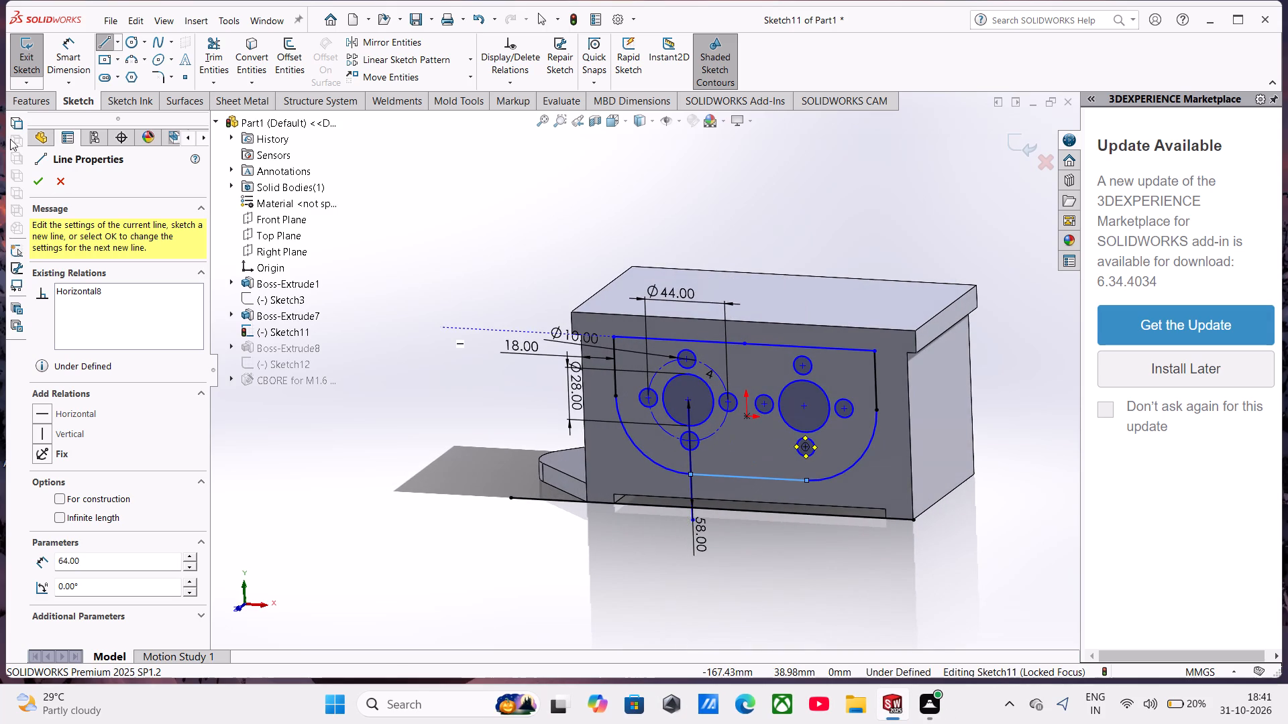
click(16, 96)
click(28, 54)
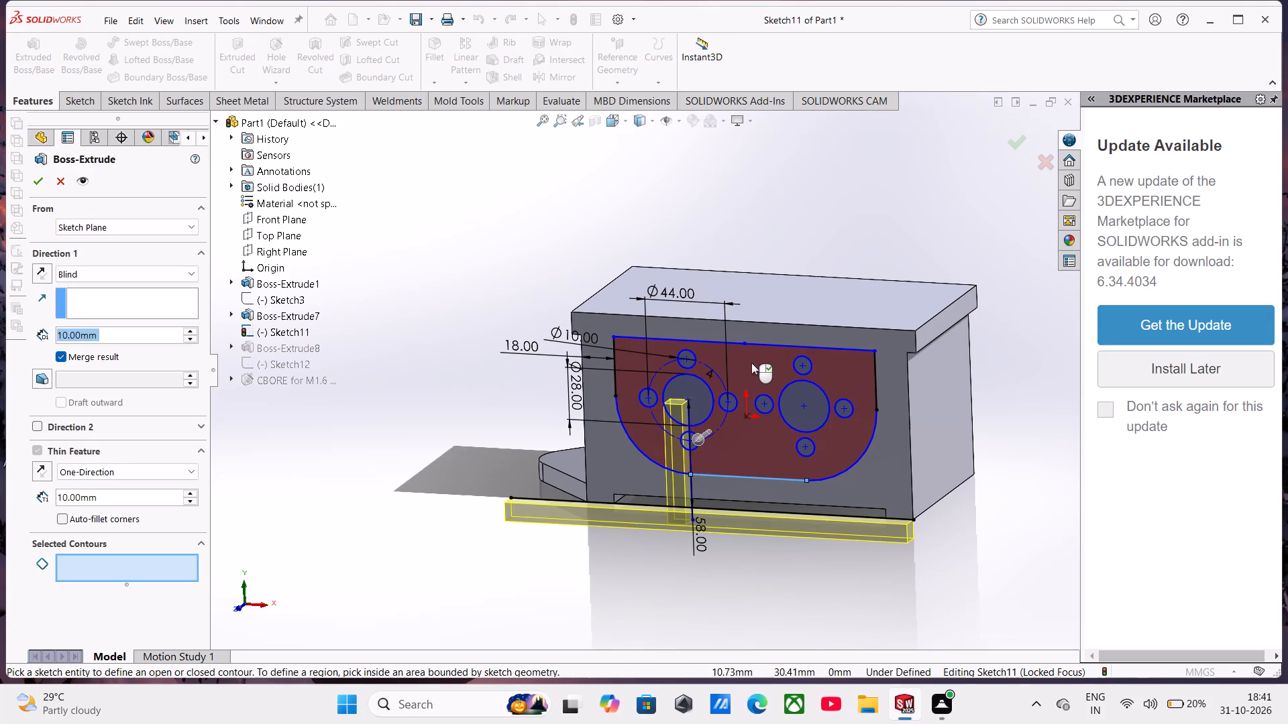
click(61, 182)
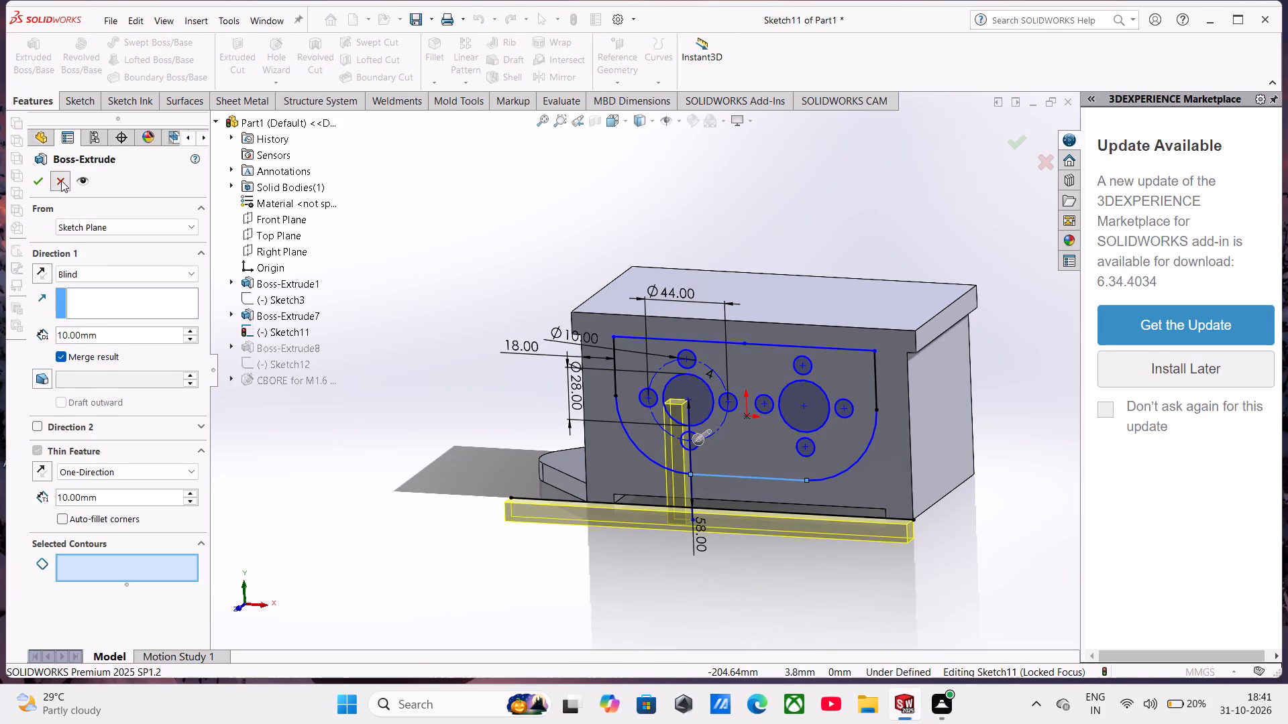
Delete the 222 mm horizontal line along the block's bottom edge from the sketch.
click(643, 508)
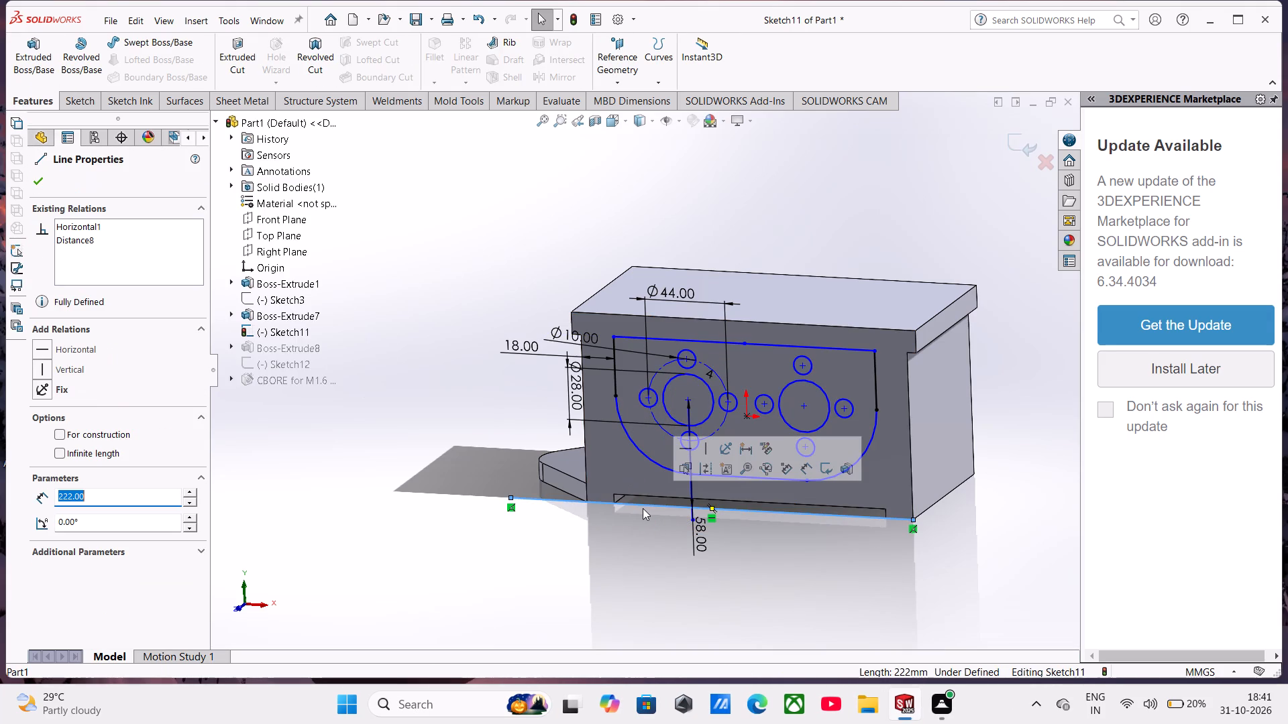
key(Delete)
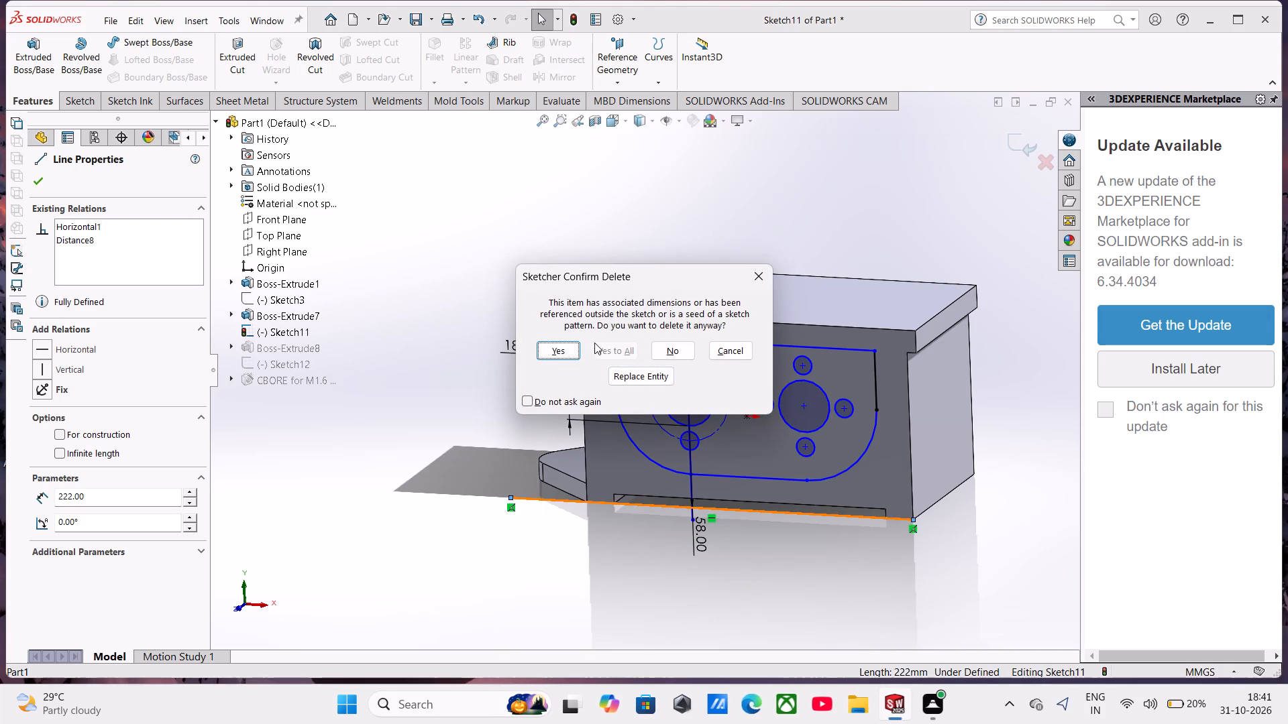
click(569, 351)
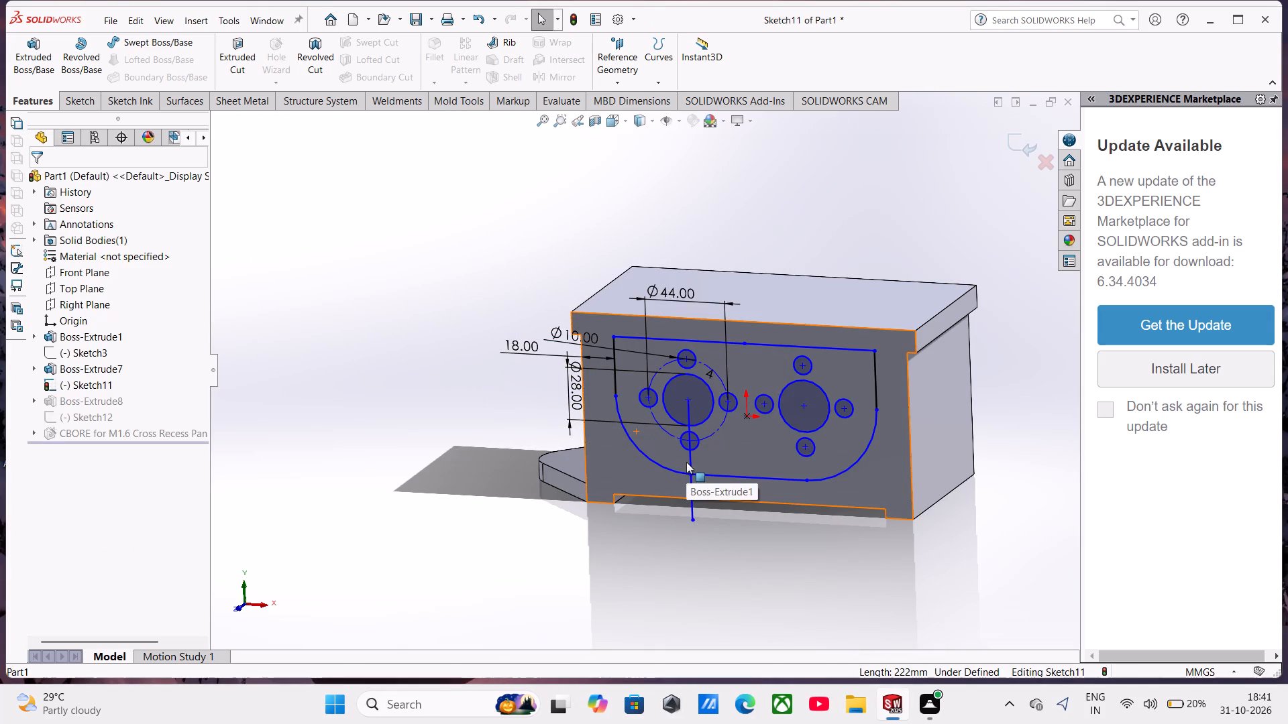
Convert the vertical line running down from the 28 mm bore centre to construction geometry.
click(687, 459)
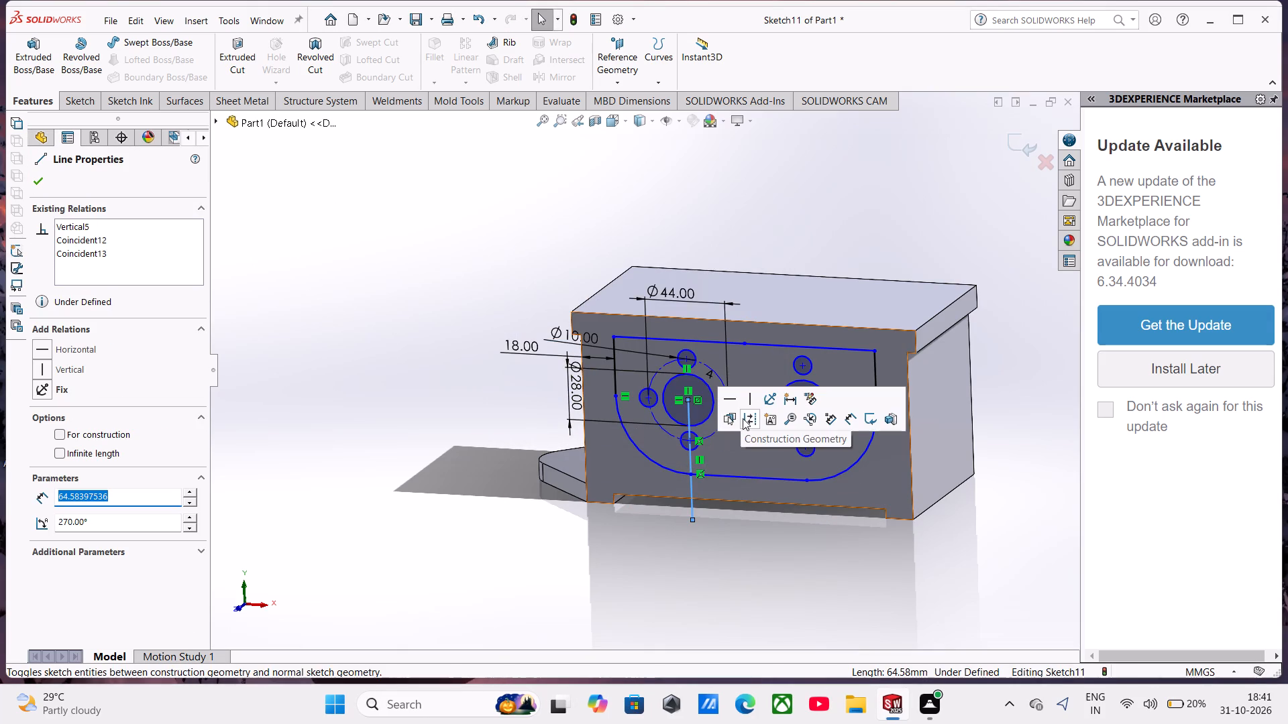
click(743, 418)
Extrude the rounded profile region around the bores and small holes as a 3 mm blind boss on the block's front face.
click(37, 48)
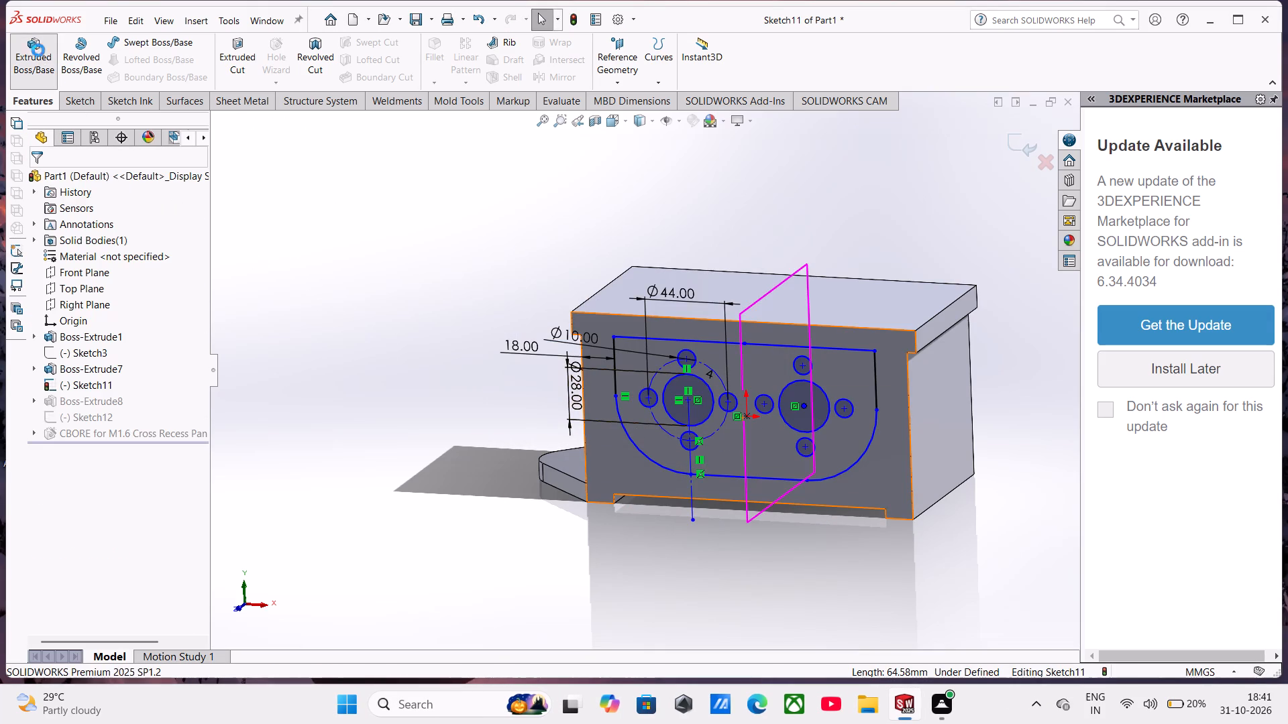
click(749, 377)
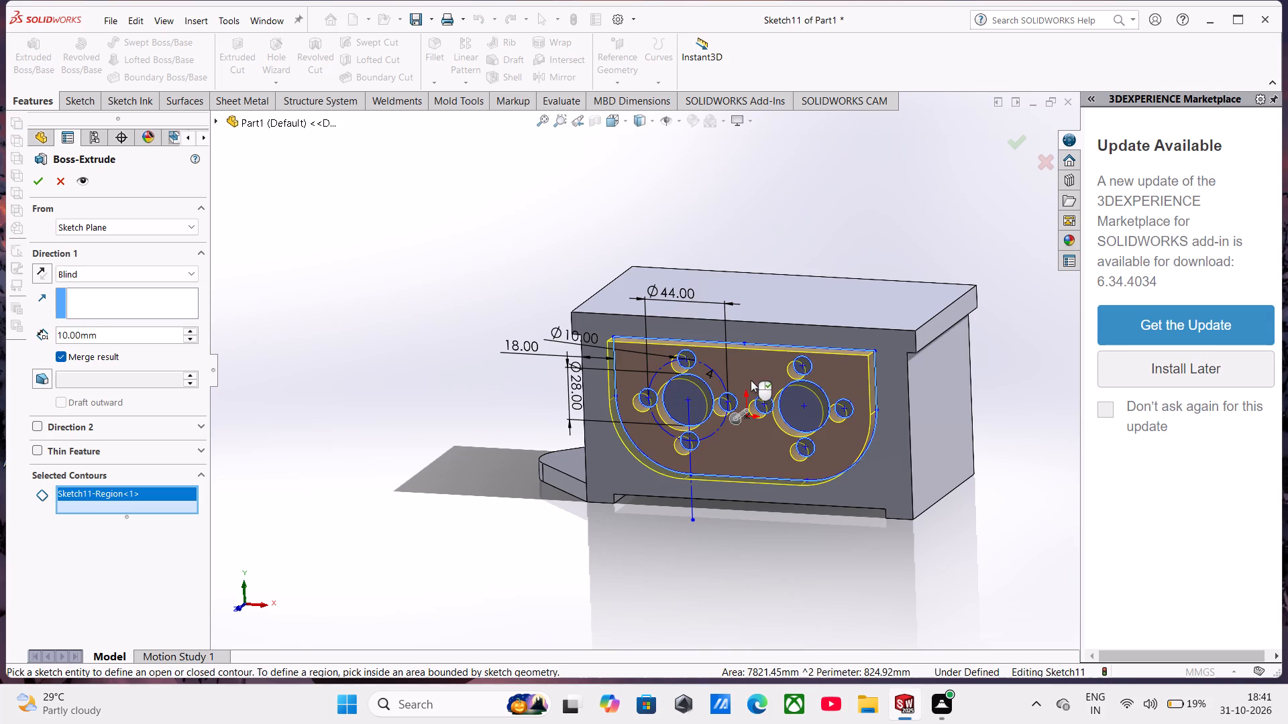
middle_drag(751, 380, 724, 410)
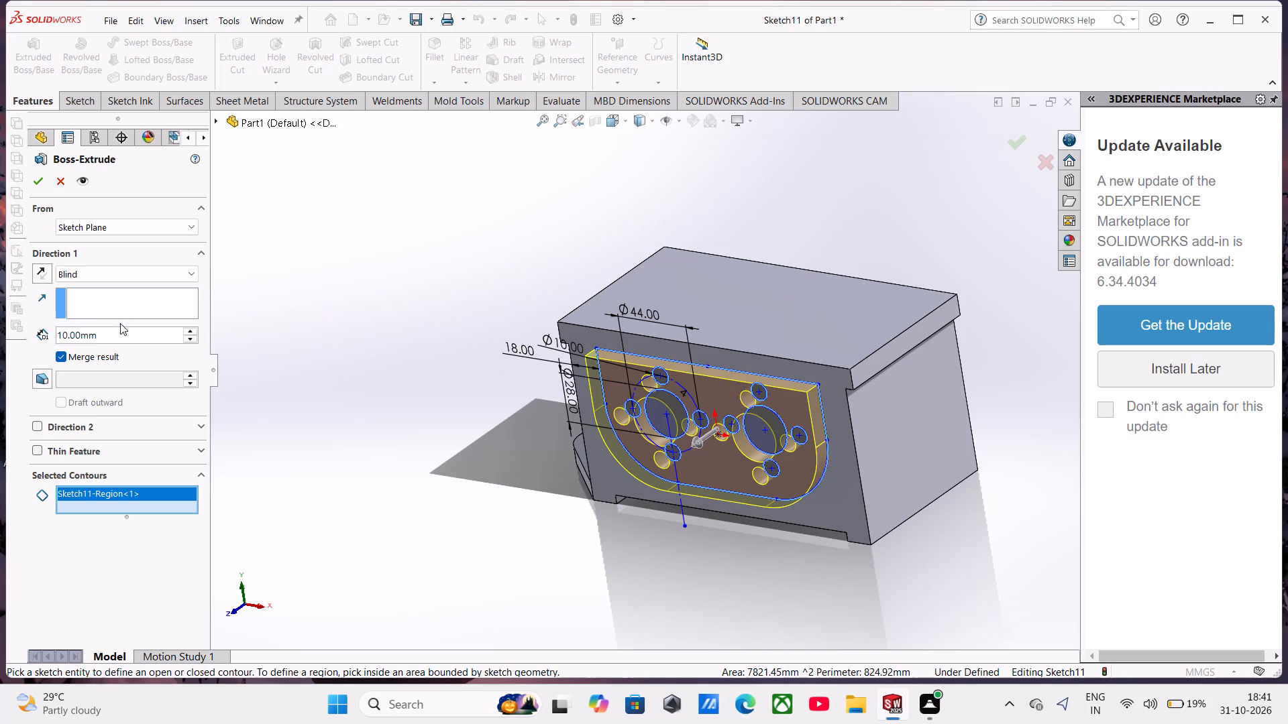
drag(117, 328, 0, 332)
key(2)
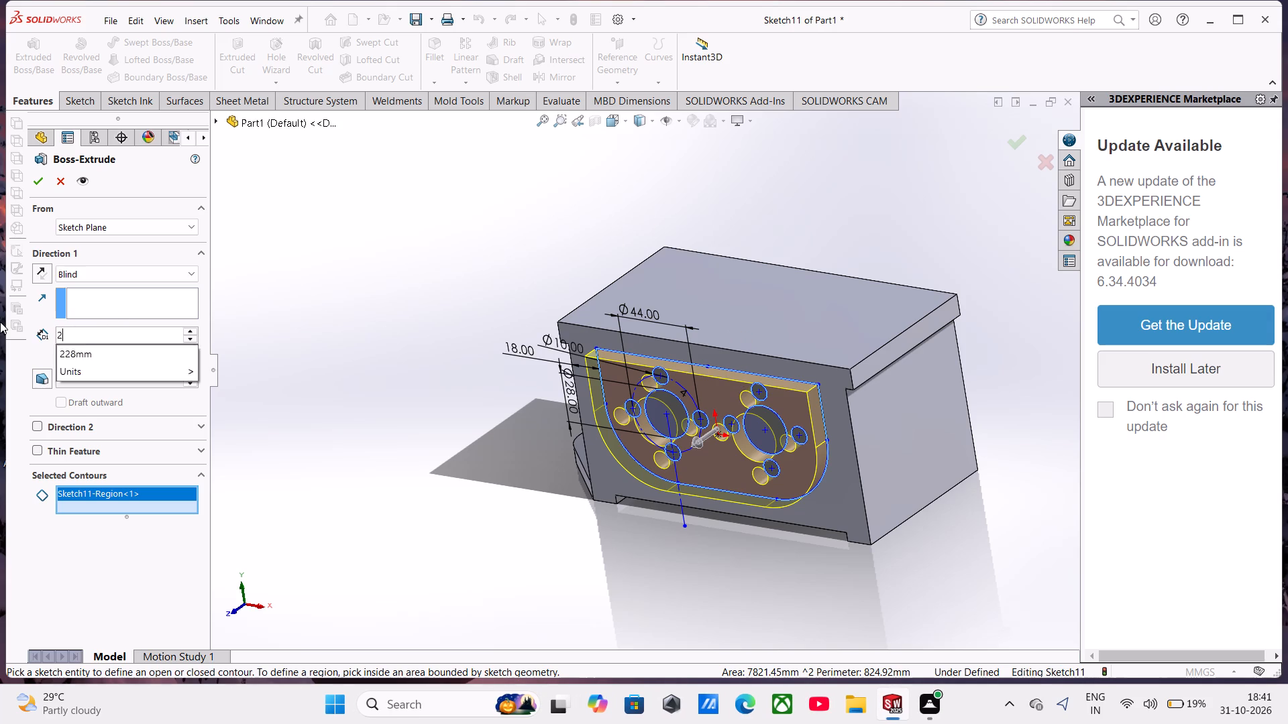
key(Return)
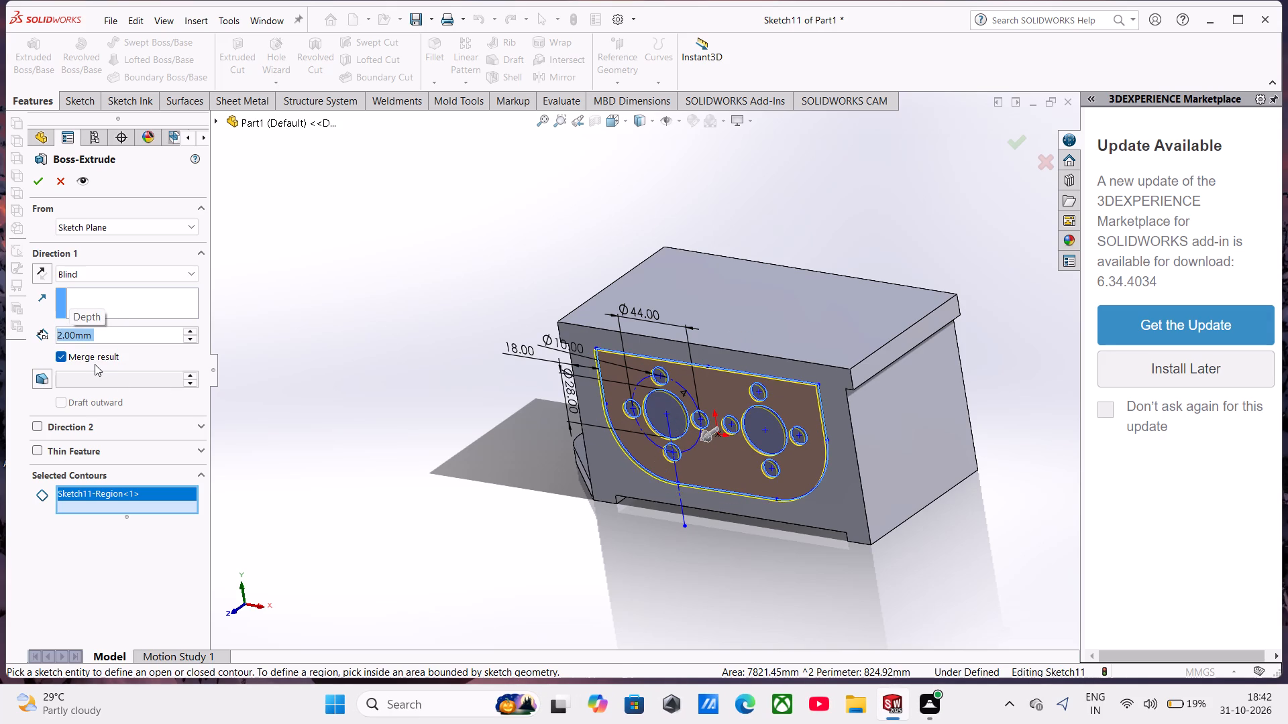
key(3)
key(Return)
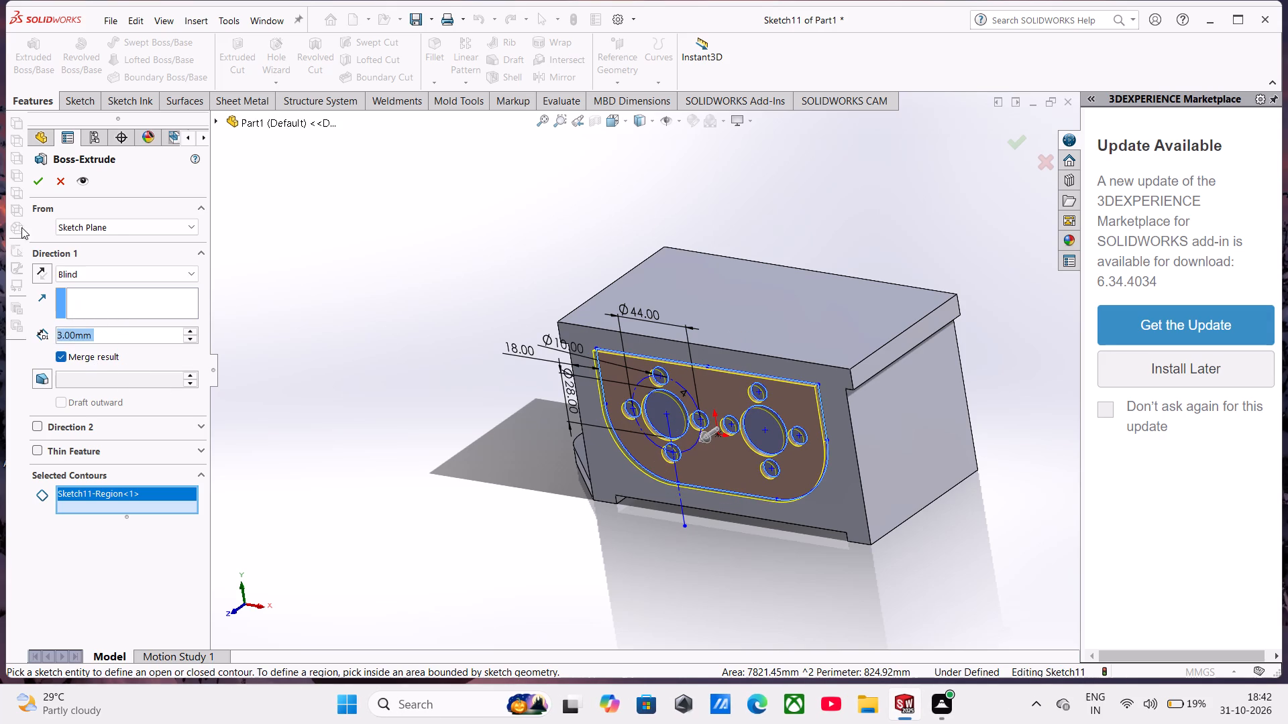
click(40, 181)
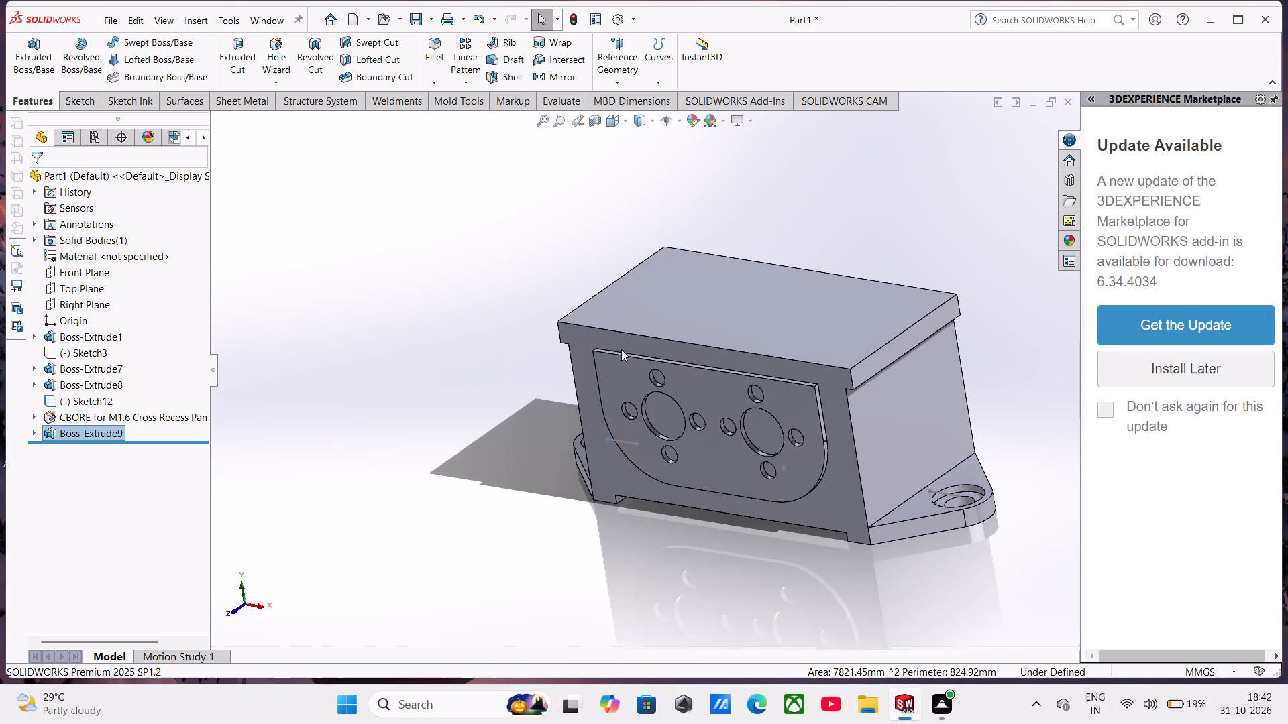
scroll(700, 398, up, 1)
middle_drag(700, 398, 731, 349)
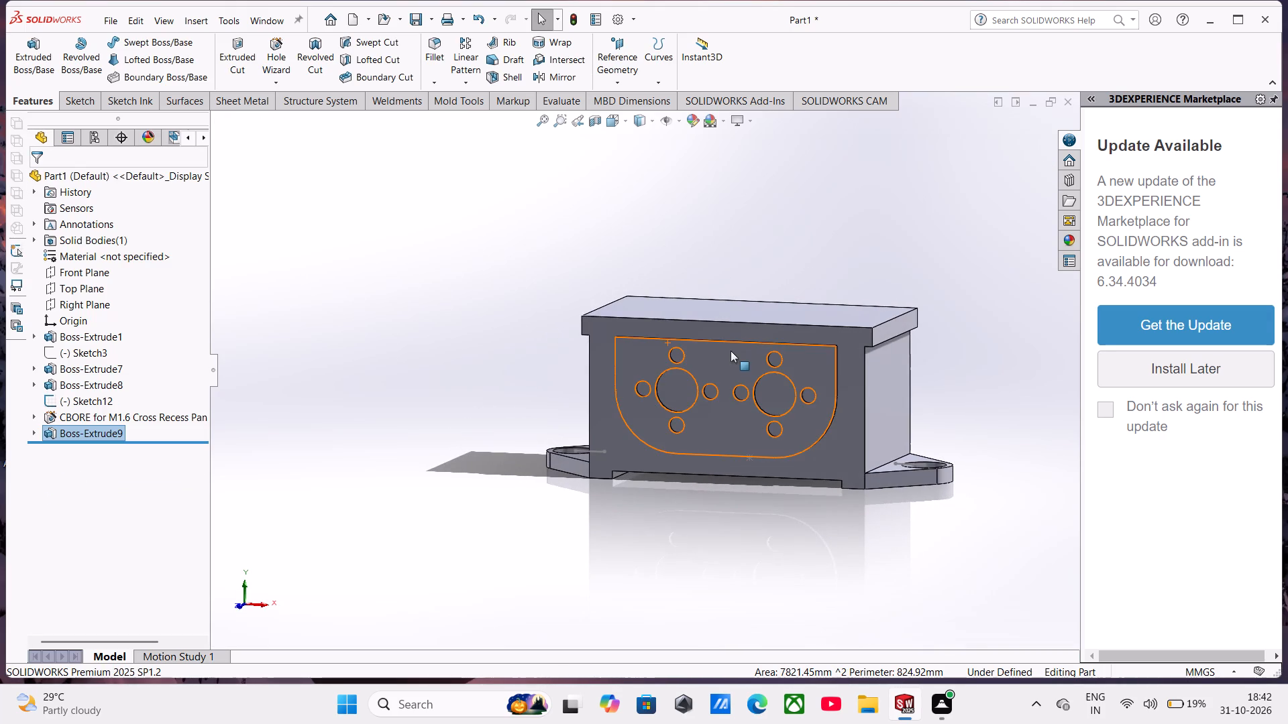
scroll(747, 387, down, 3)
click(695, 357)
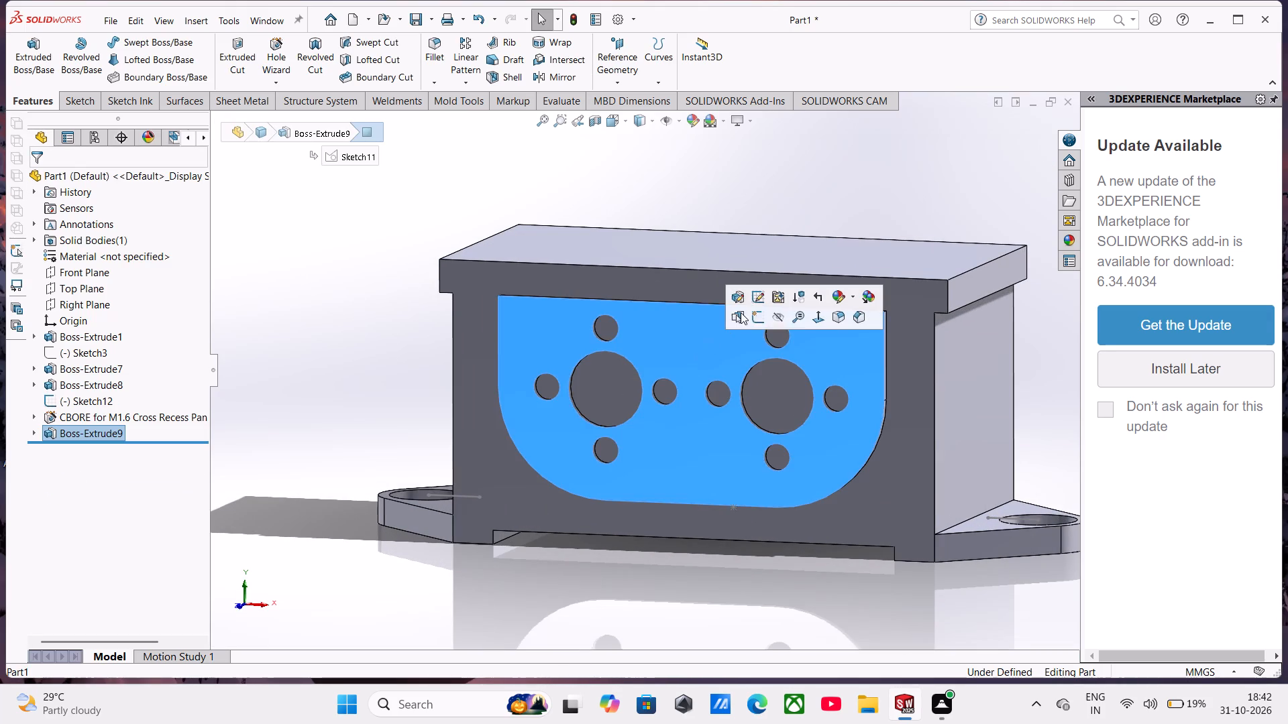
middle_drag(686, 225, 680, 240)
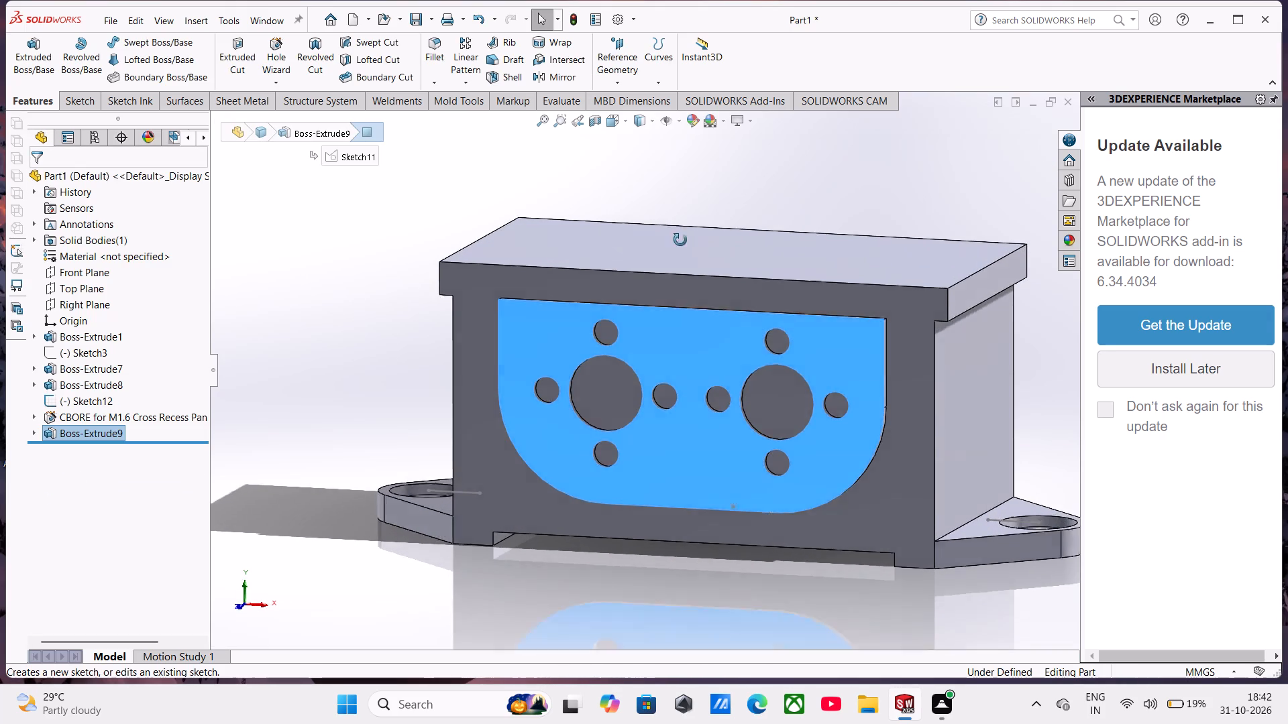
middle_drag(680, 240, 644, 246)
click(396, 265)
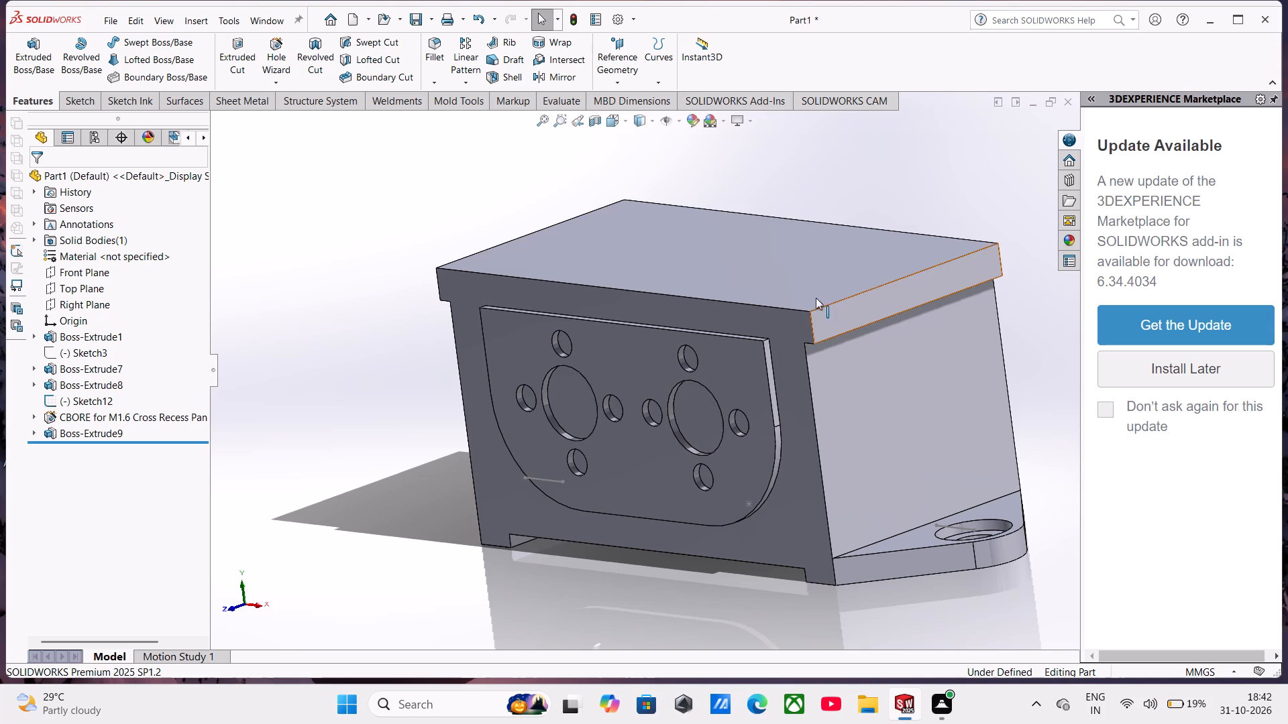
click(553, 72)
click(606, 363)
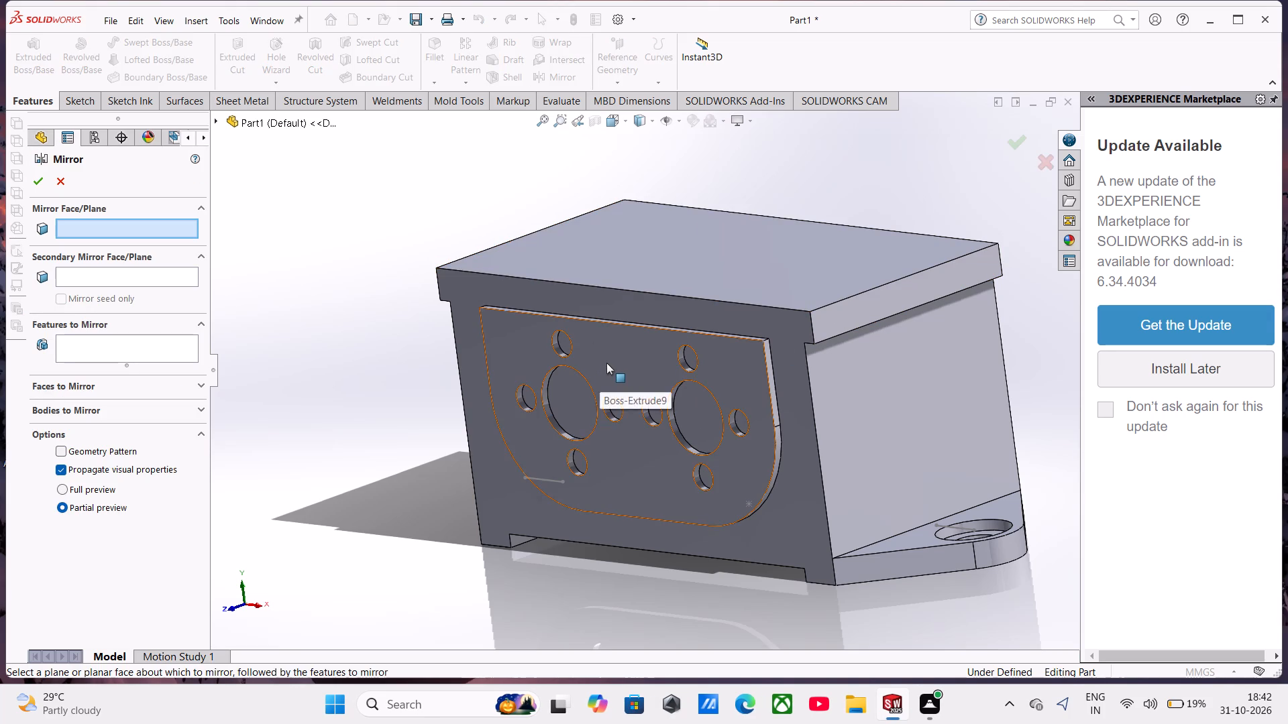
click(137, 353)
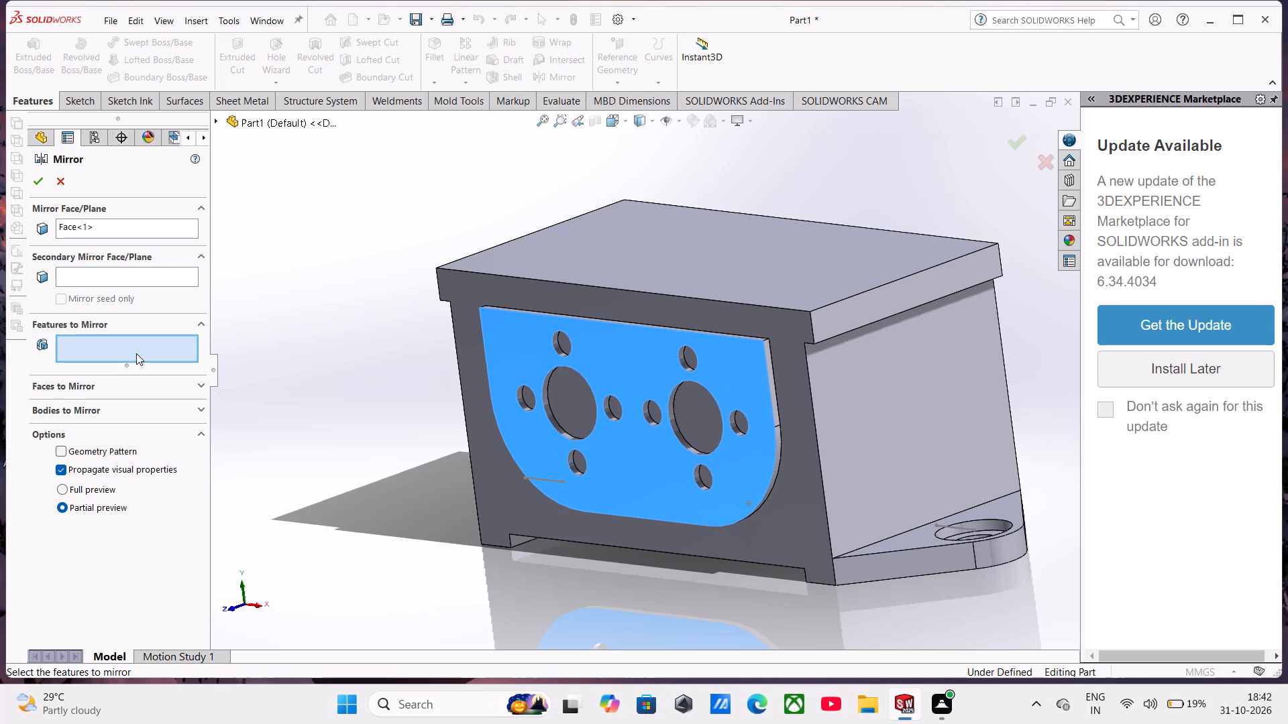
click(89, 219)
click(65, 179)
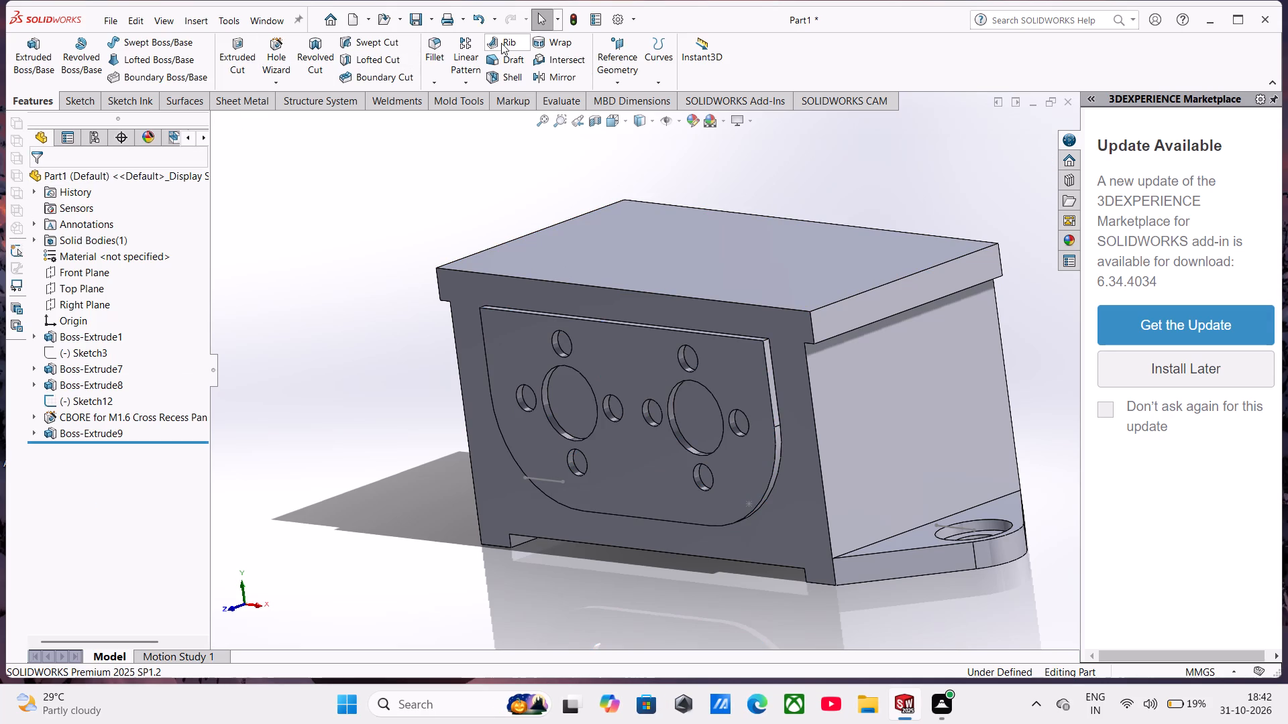
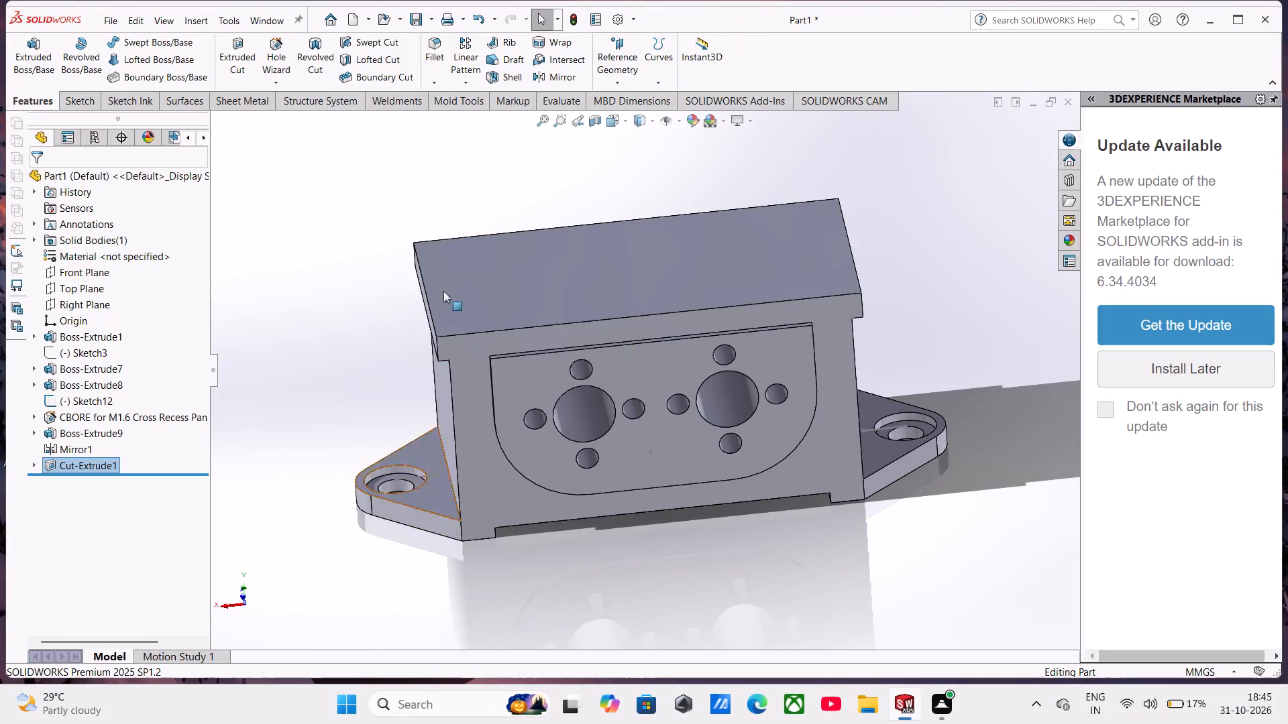
Sketch a centre rectangle about 141 by 49 mm on the block's top face, centred on the origin.
middle_drag(731, 300, 716, 341)
scroll(731, 301, up, 1)
middle_click(716, 349)
scroll(716, 349, down, 2)
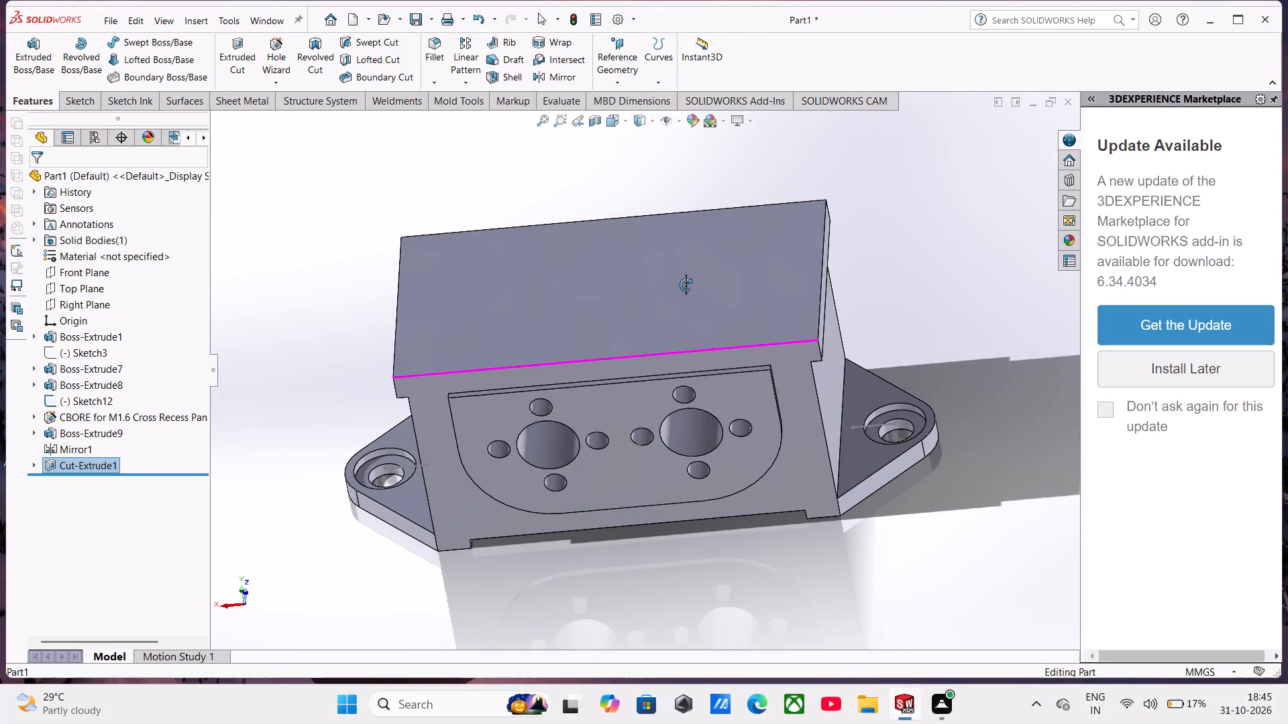
click(686, 282)
click(757, 248)
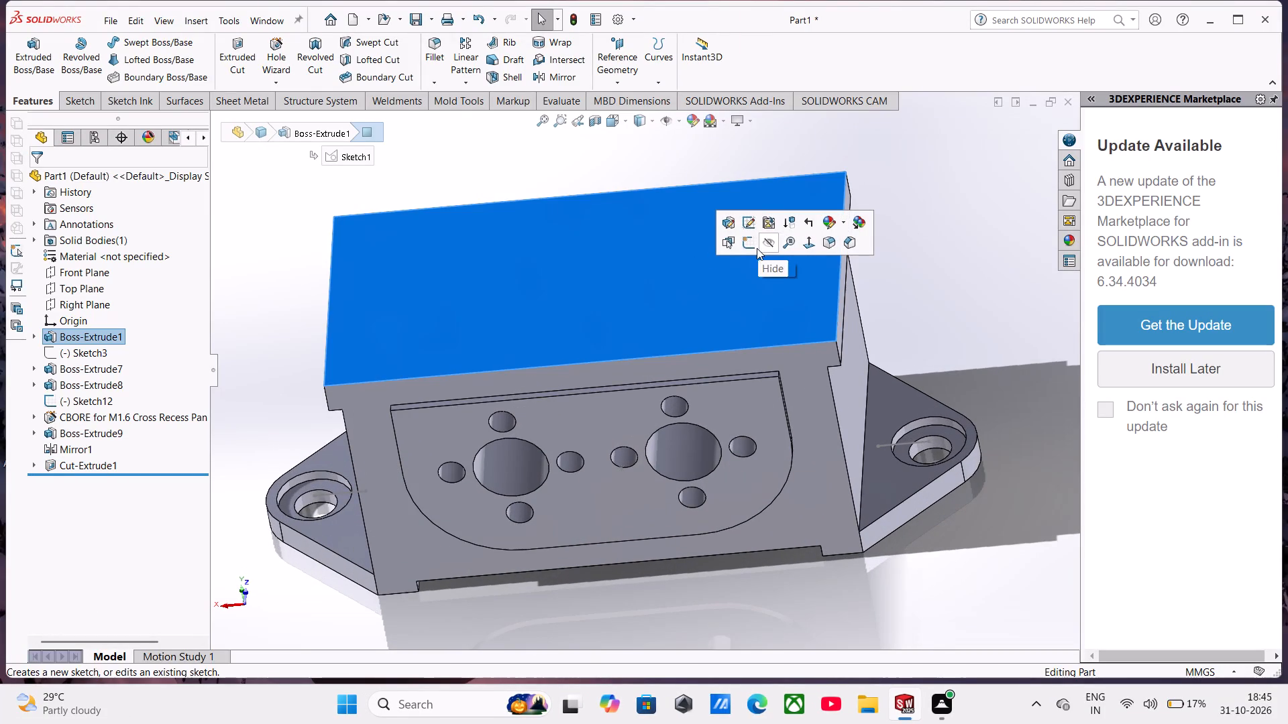
click(758, 237)
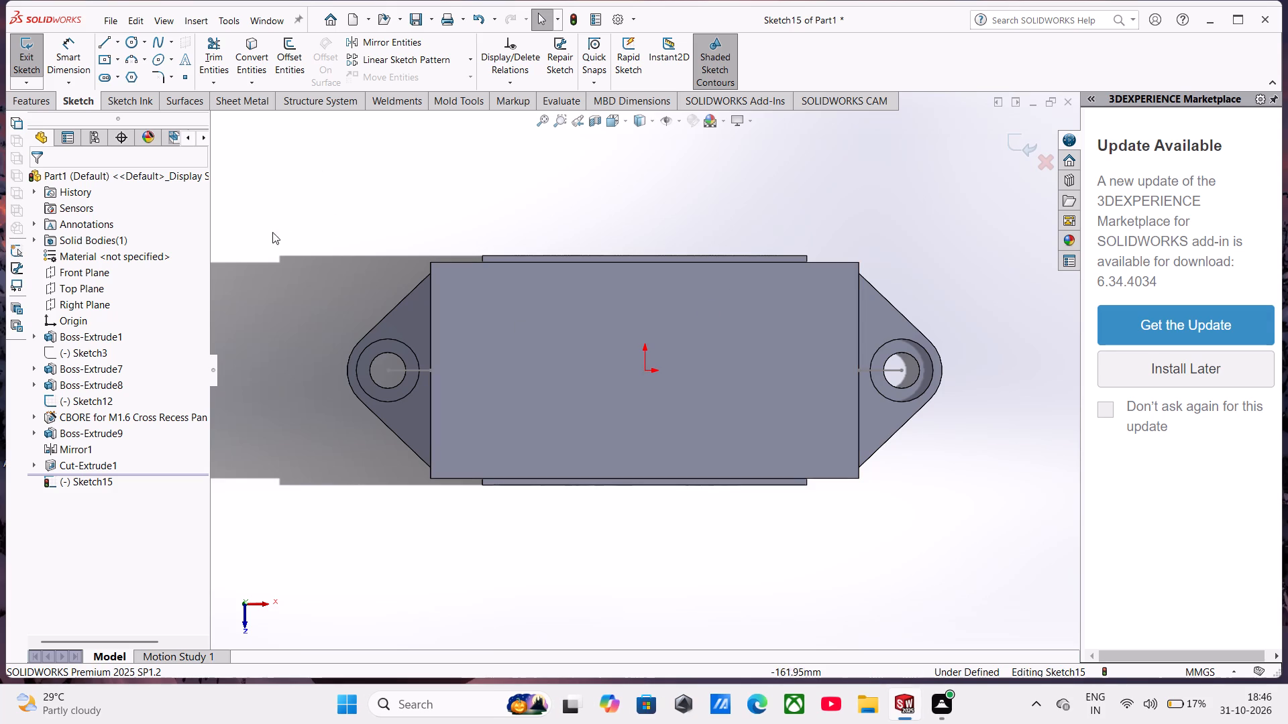
click(121, 56)
click(139, 96)
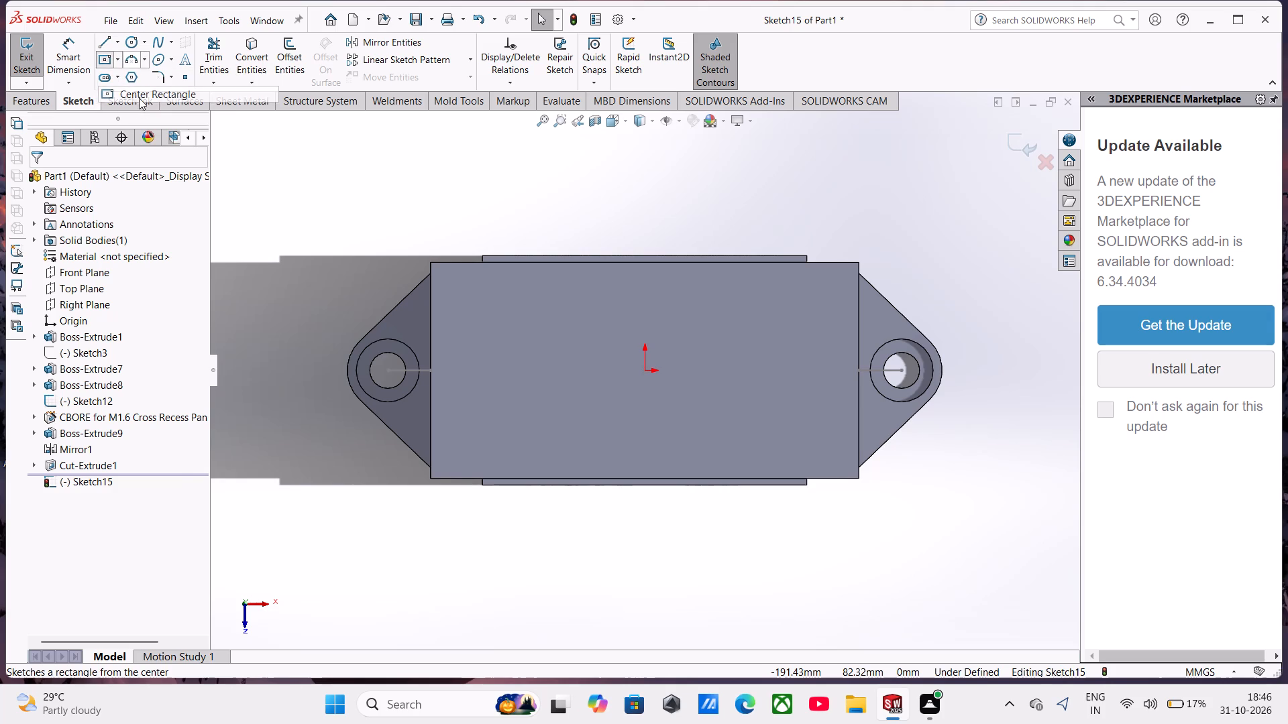
click(643, 371)
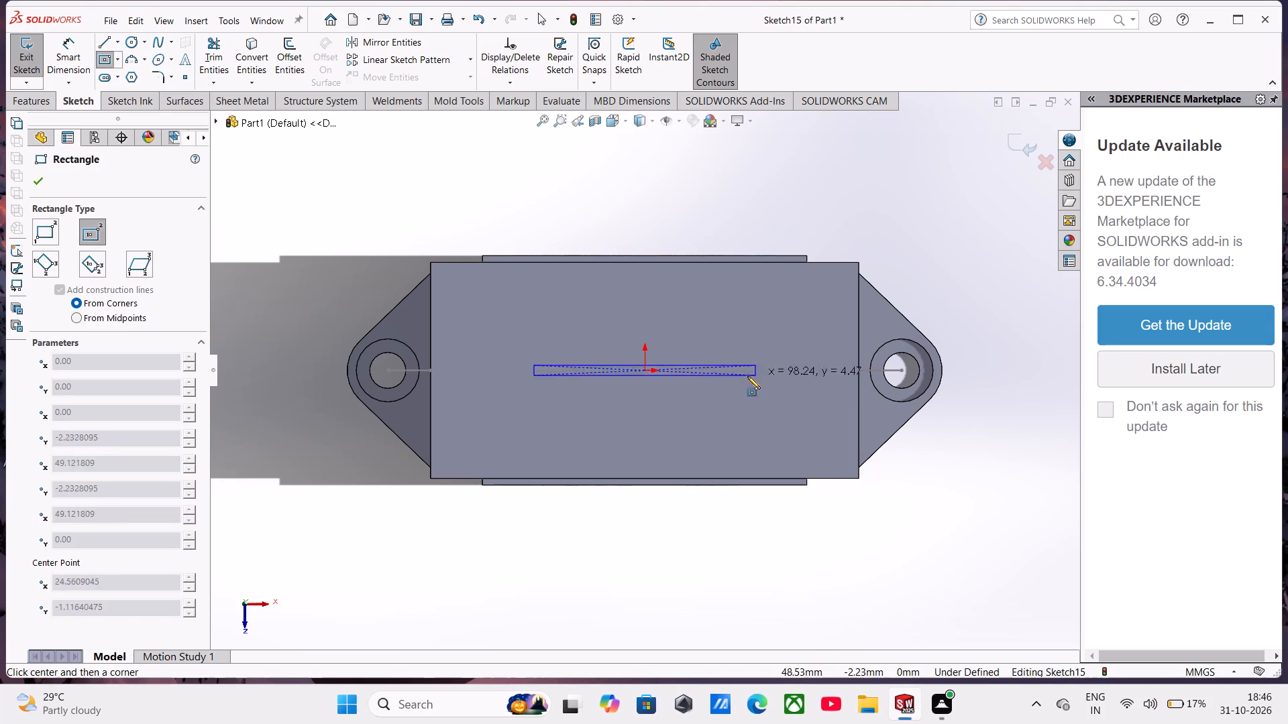
click(803, 426)
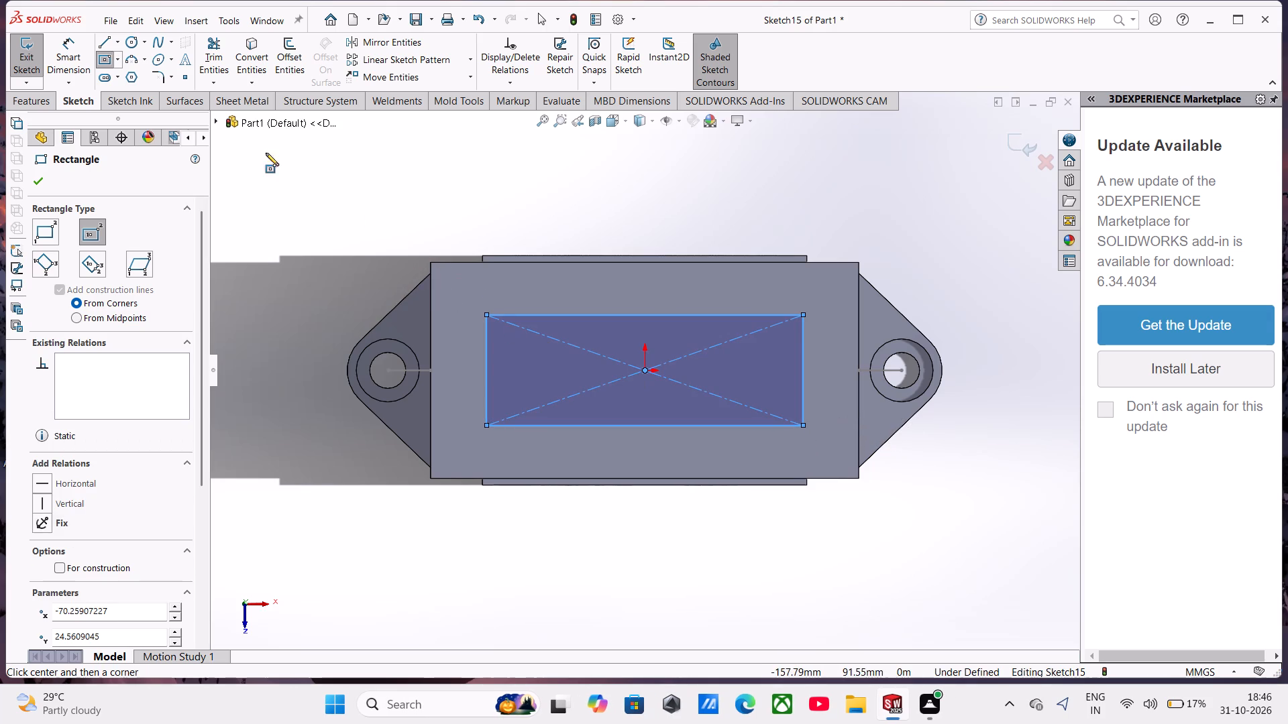
Dimension the top-face rectangle to 166 mm long and 66 mm wide.
click(79, 60)
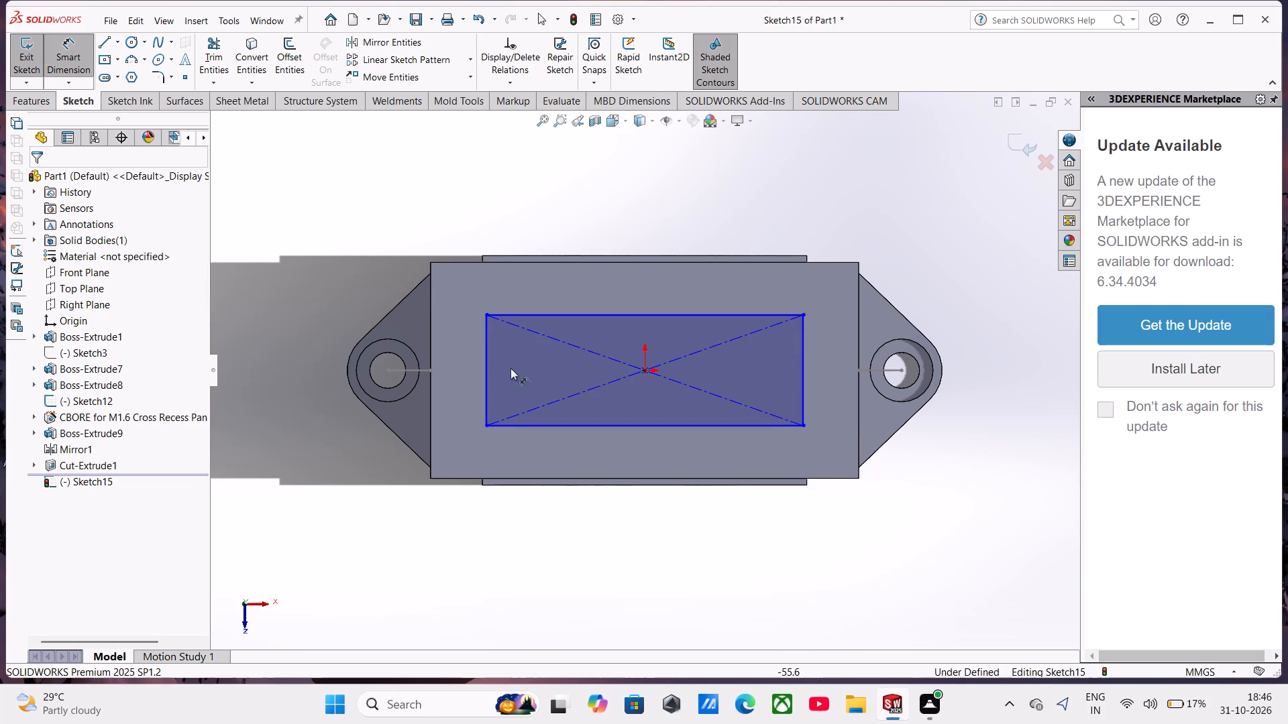
click(490, 365)
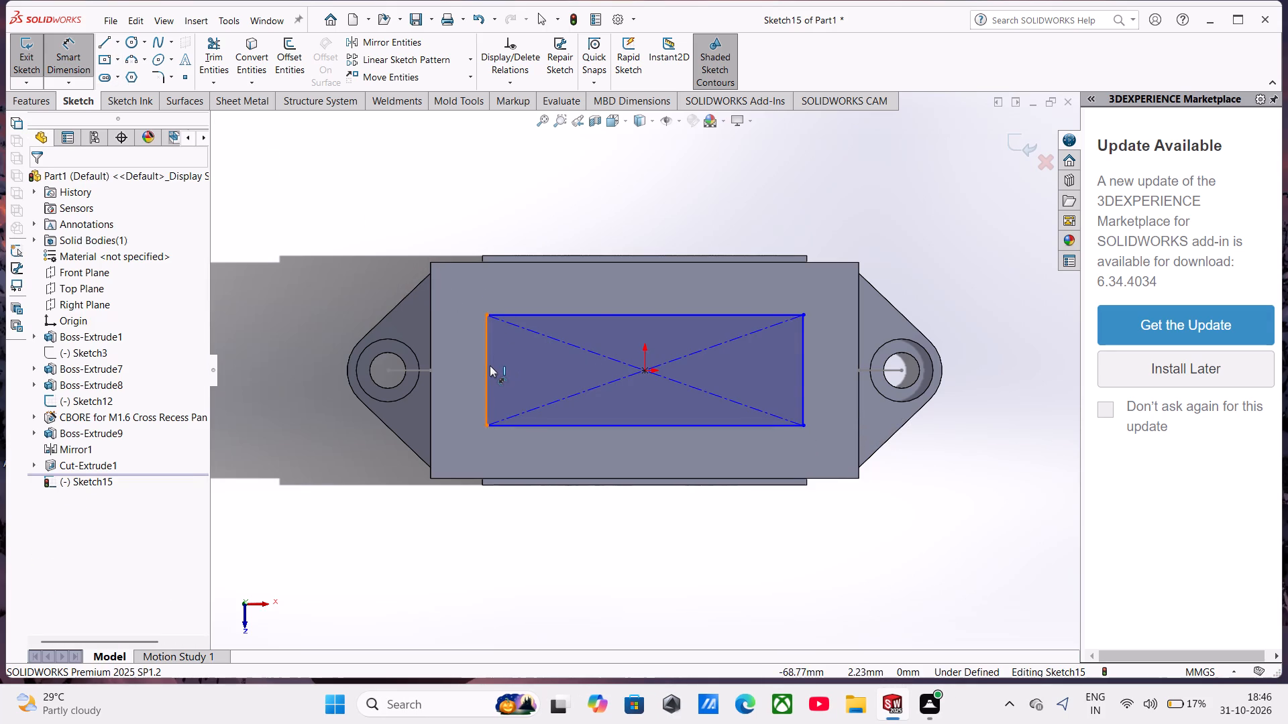
click(802, 377)
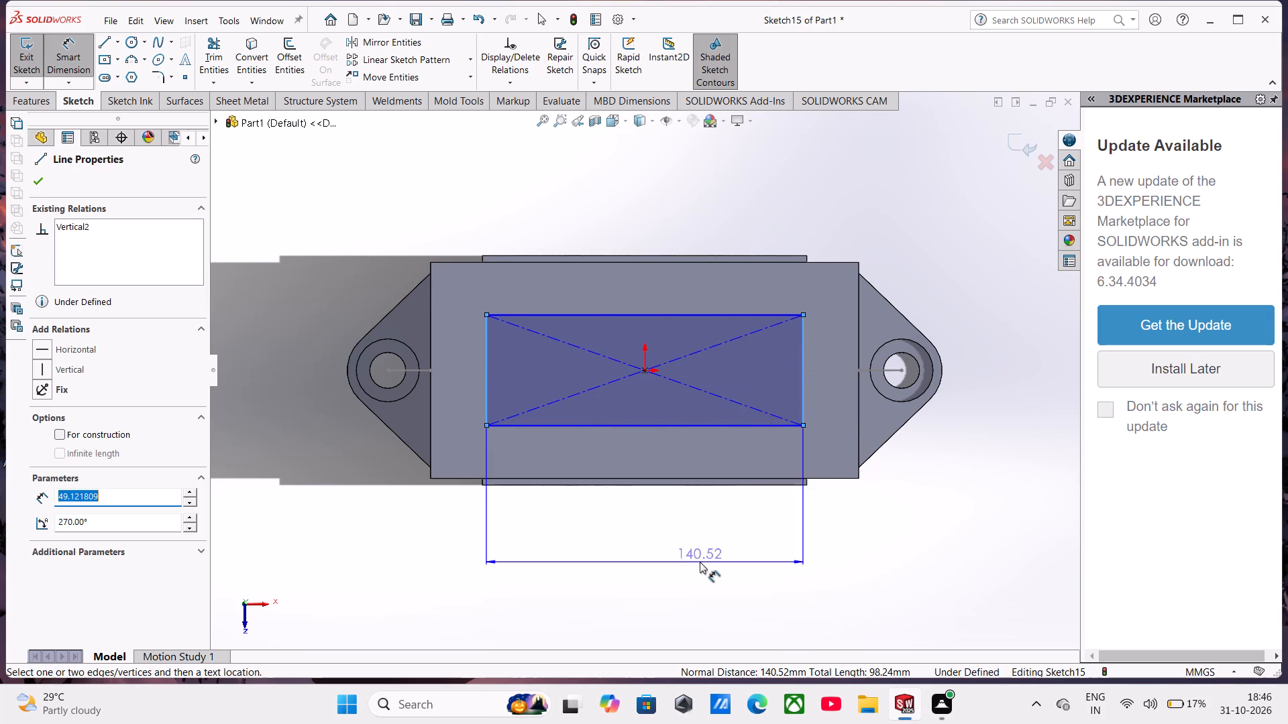
click(700, 562)
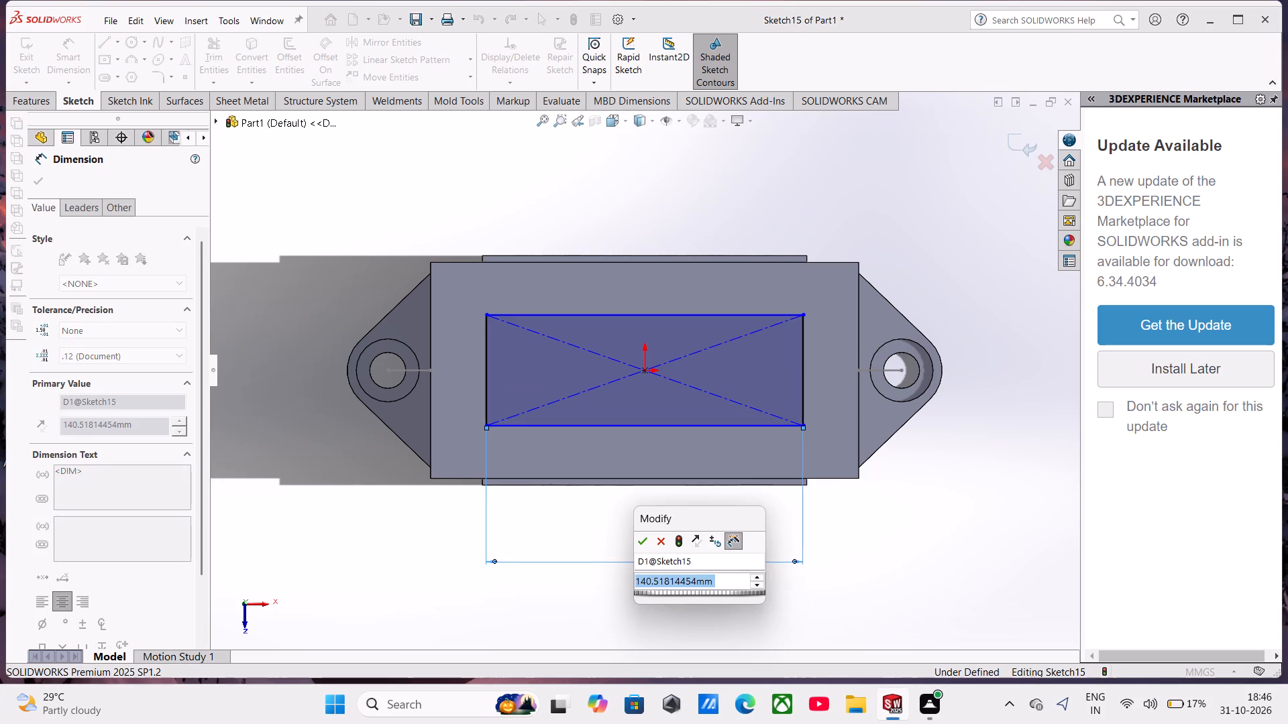
text(166)
key(Return)
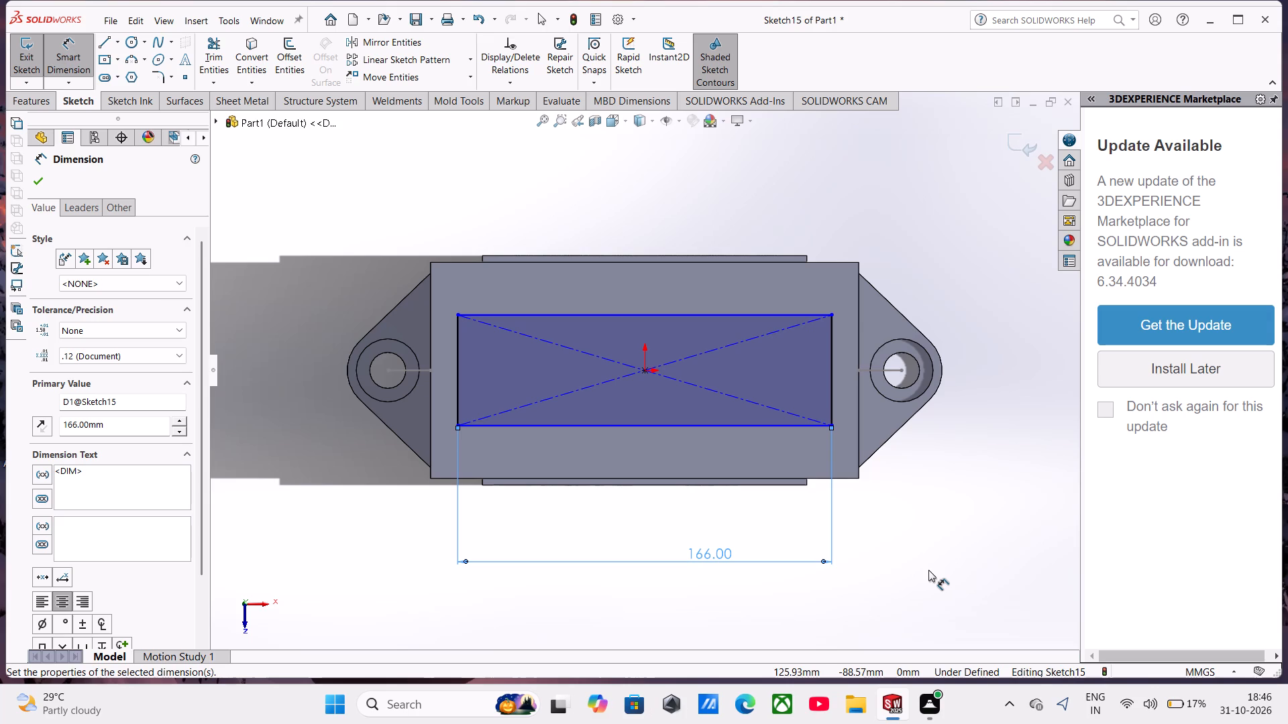
click(460, 371)
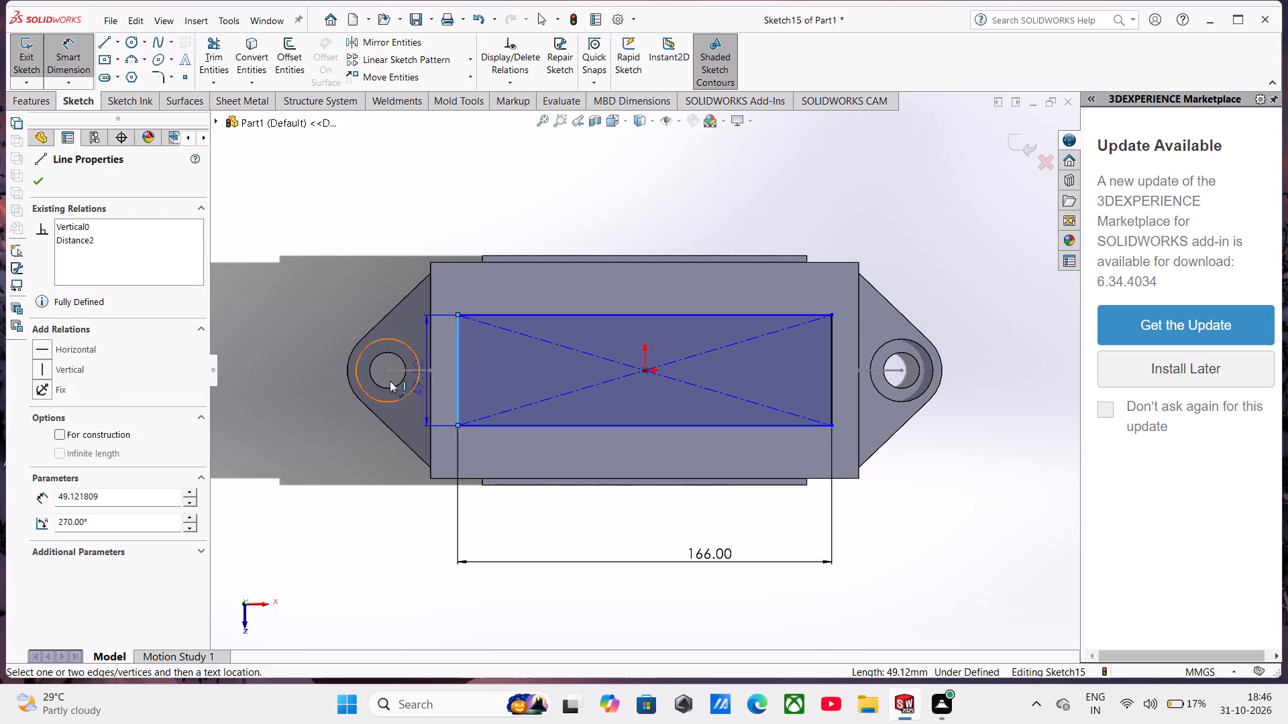
click(280, 394)
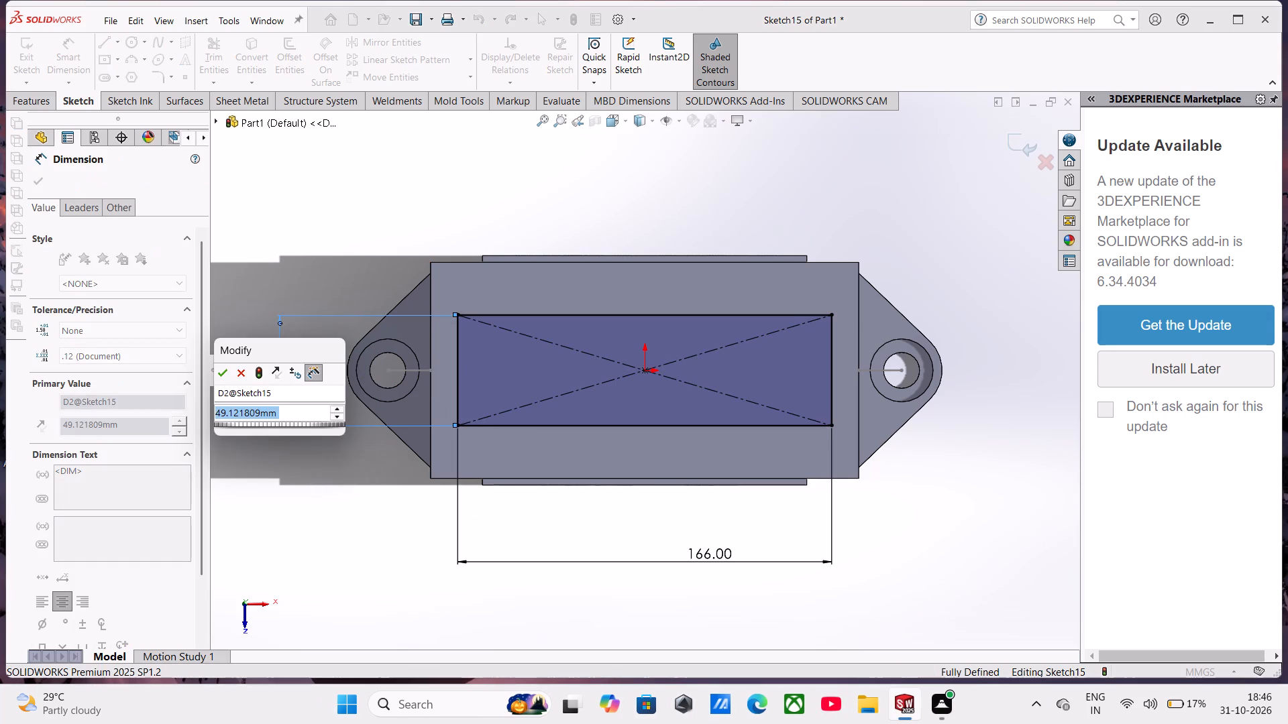
text(66)
key(Return)
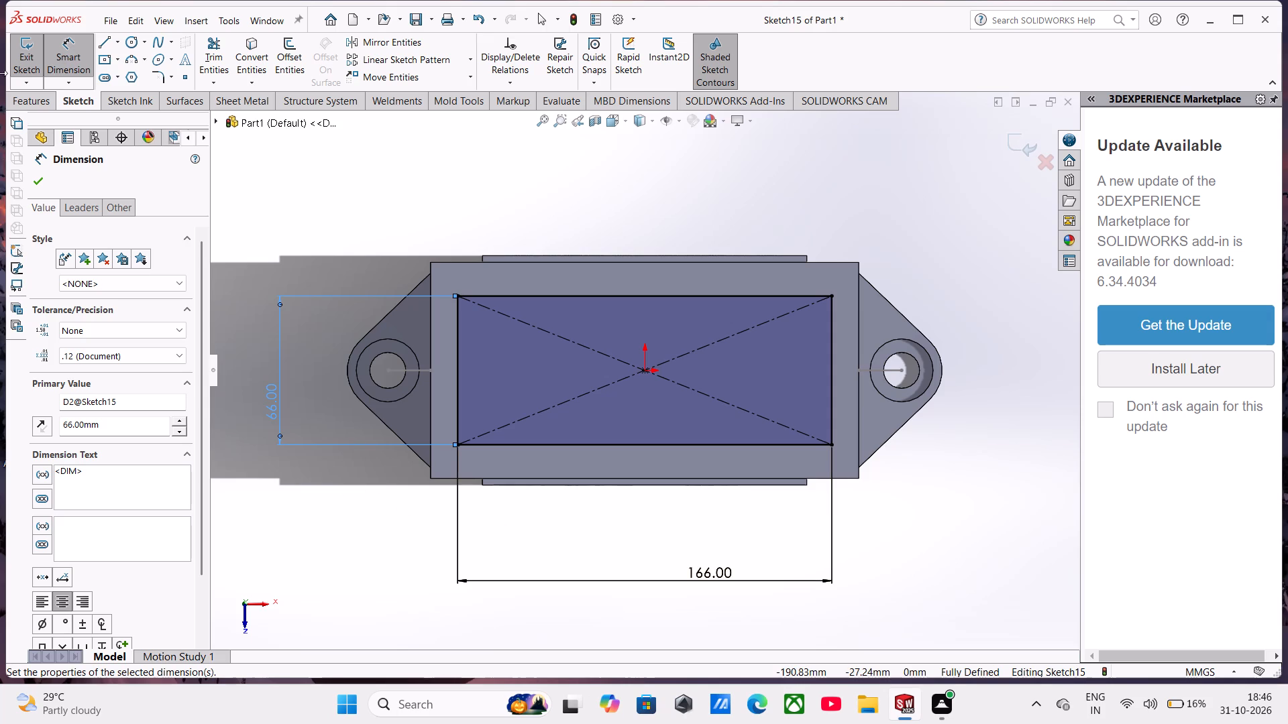
Sketch a circle of 10 mm radius centred on each of the rectangle's two upper corners.
click(131, 42)
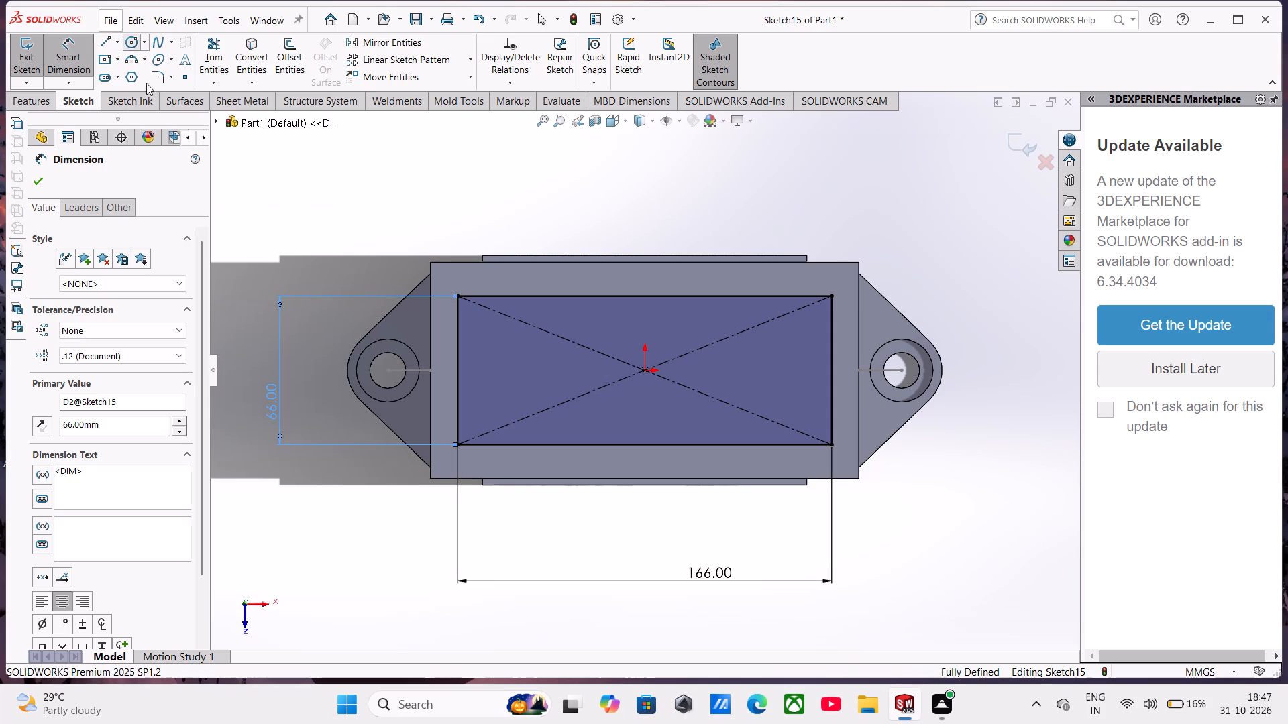
click(455, 296)
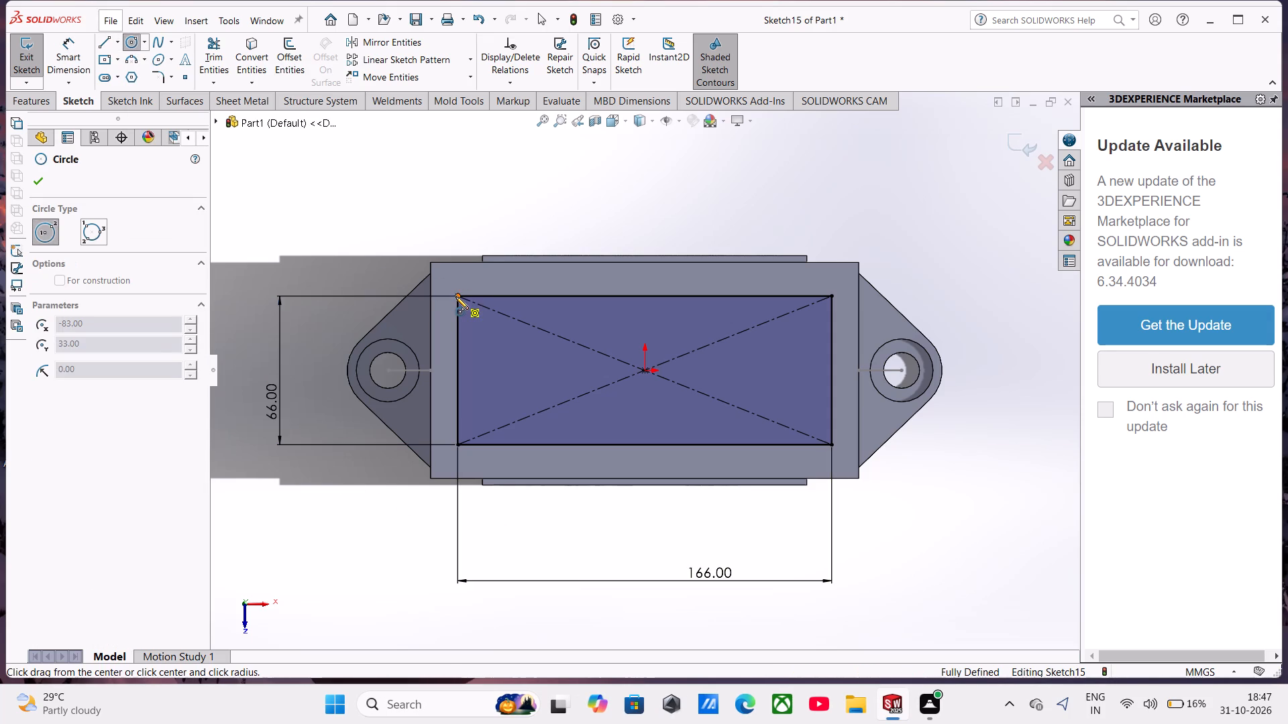
click(461, 310)
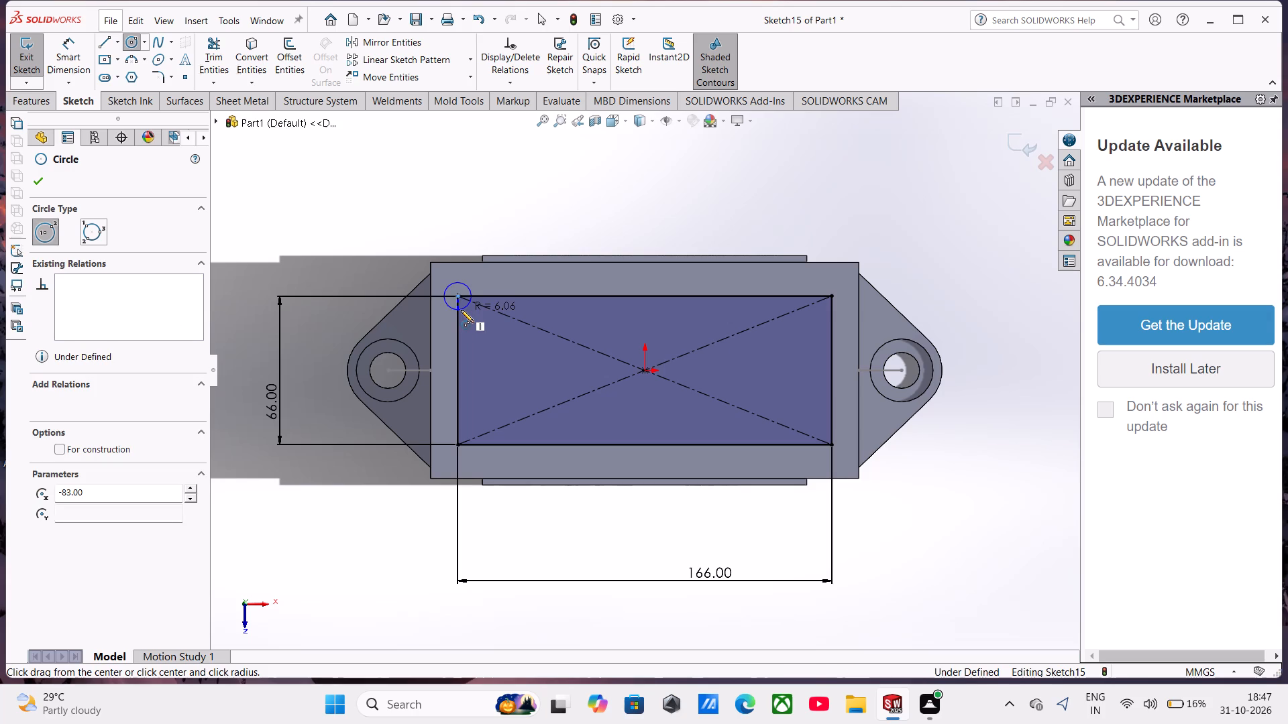
text(10)
key(Return)
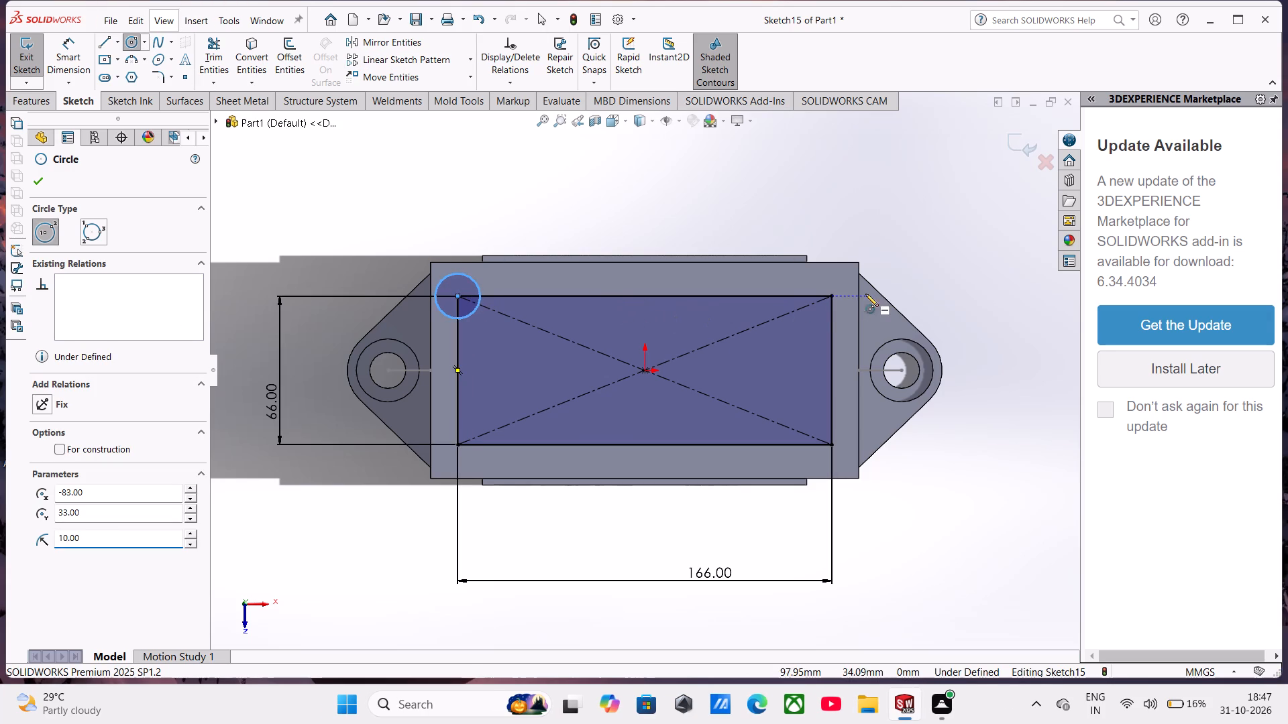
click(831, 296)
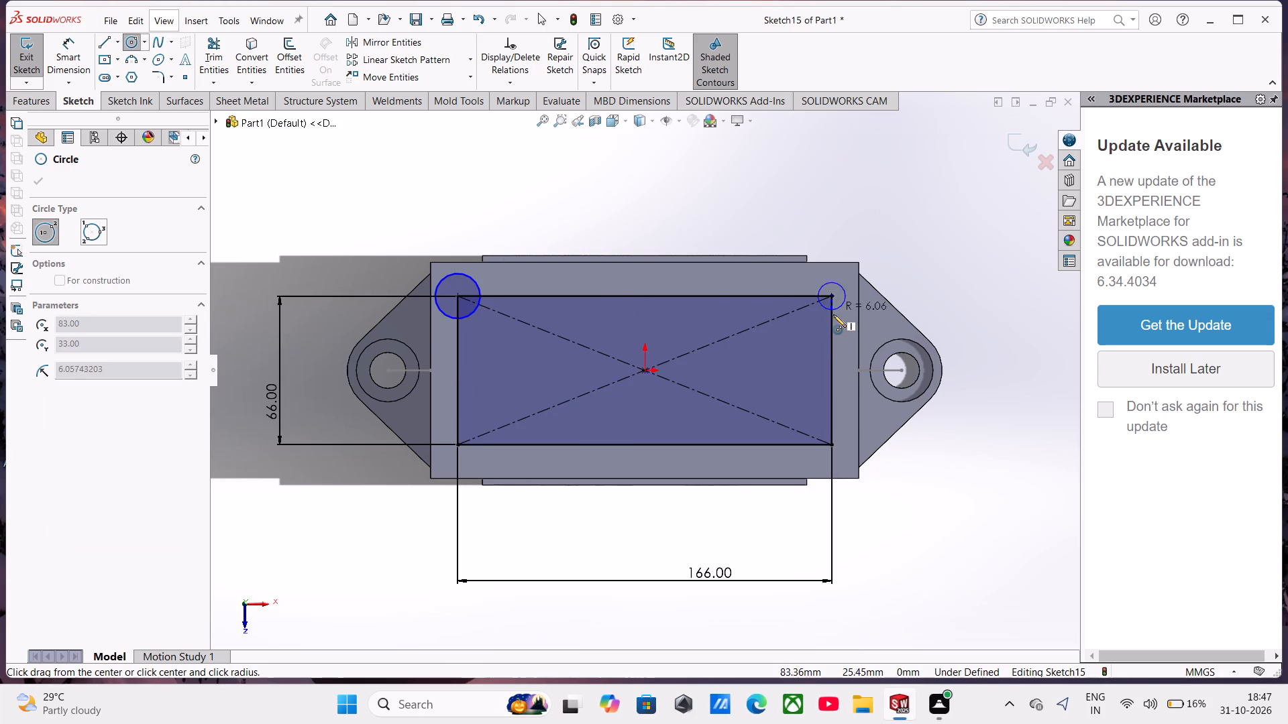
click(834, 314)
text(10)
key(Return)
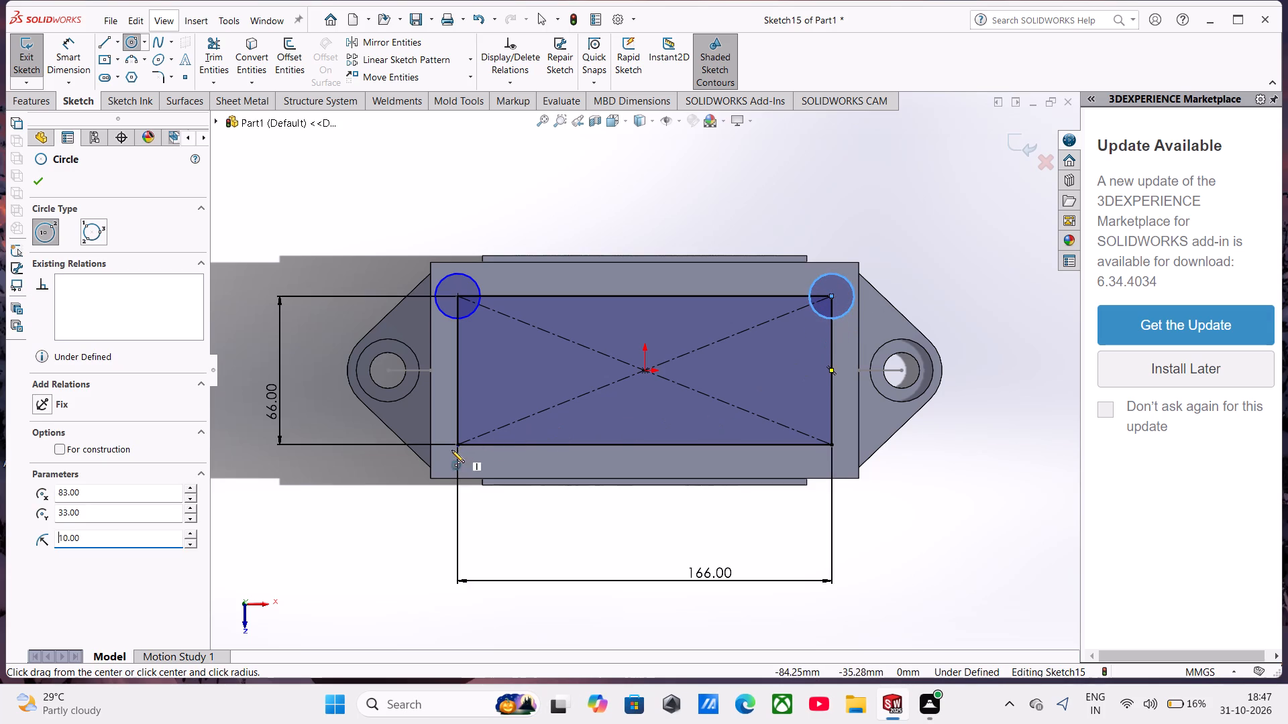
Sketch a circle of 10 mm radius centred on each of the rectangle's two lower corners.
click(459, 444)
click(474, 453)
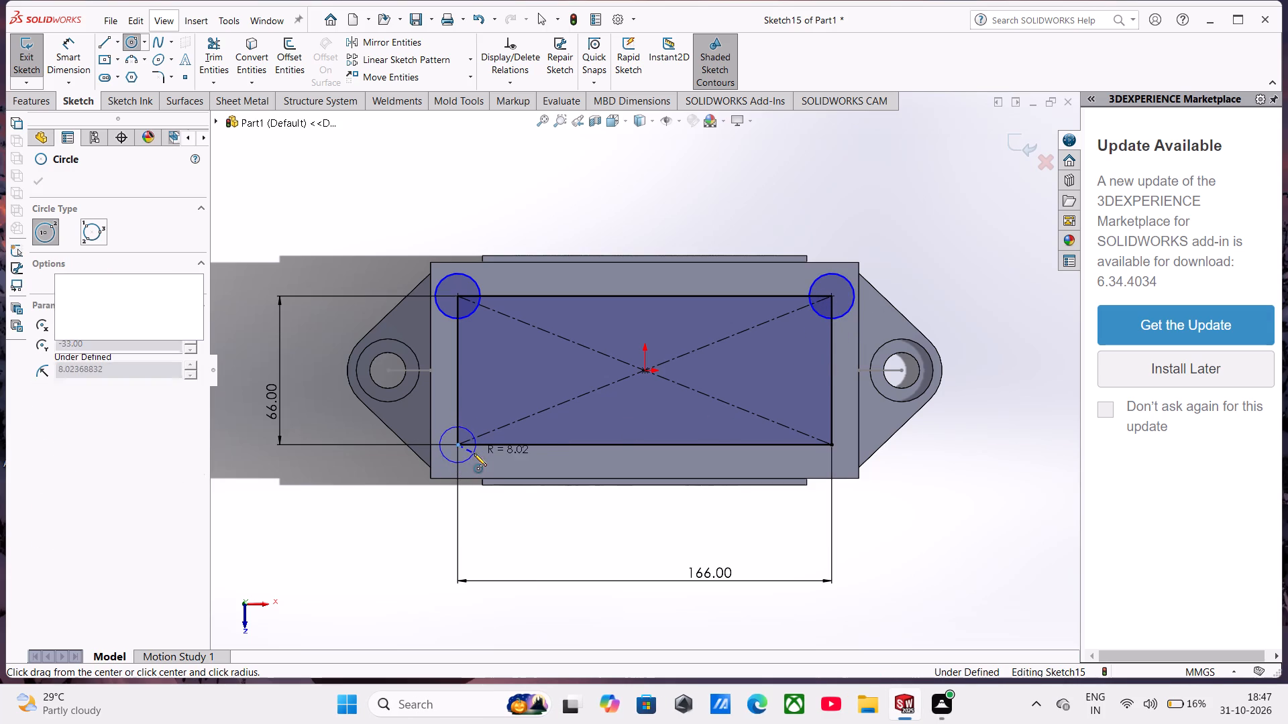
text(10)
key(Return)
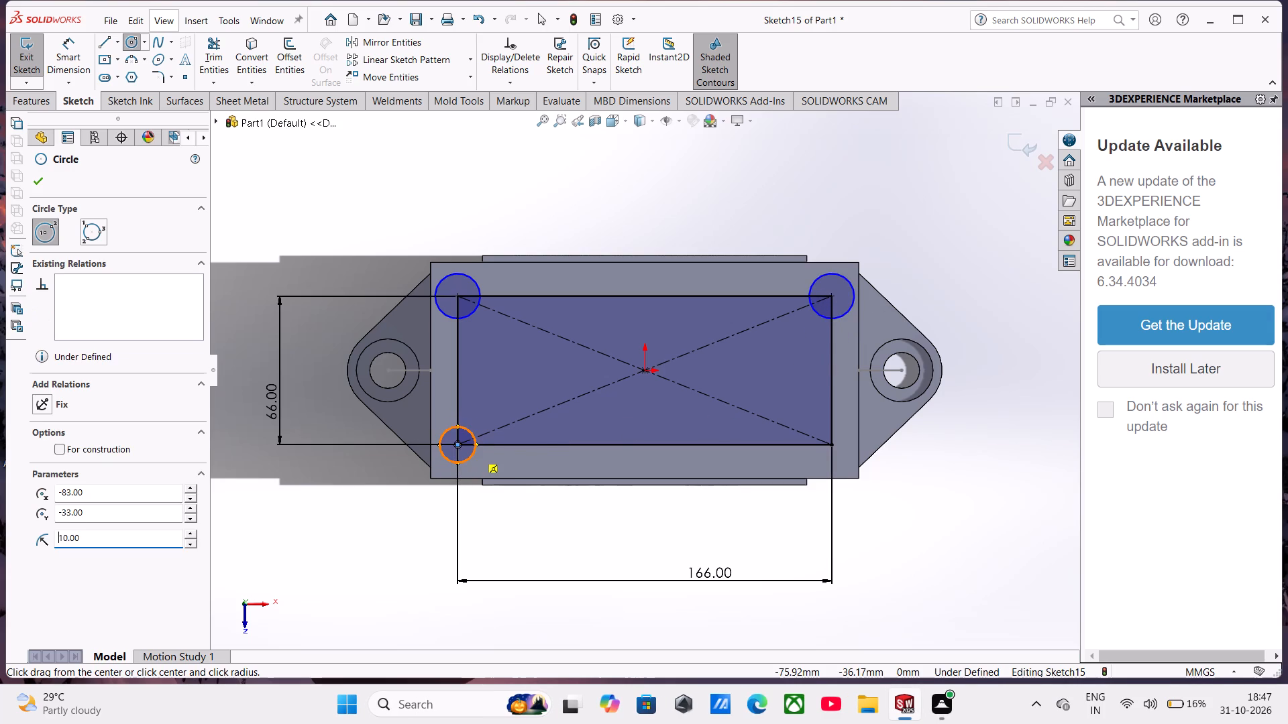
click(831, 444)
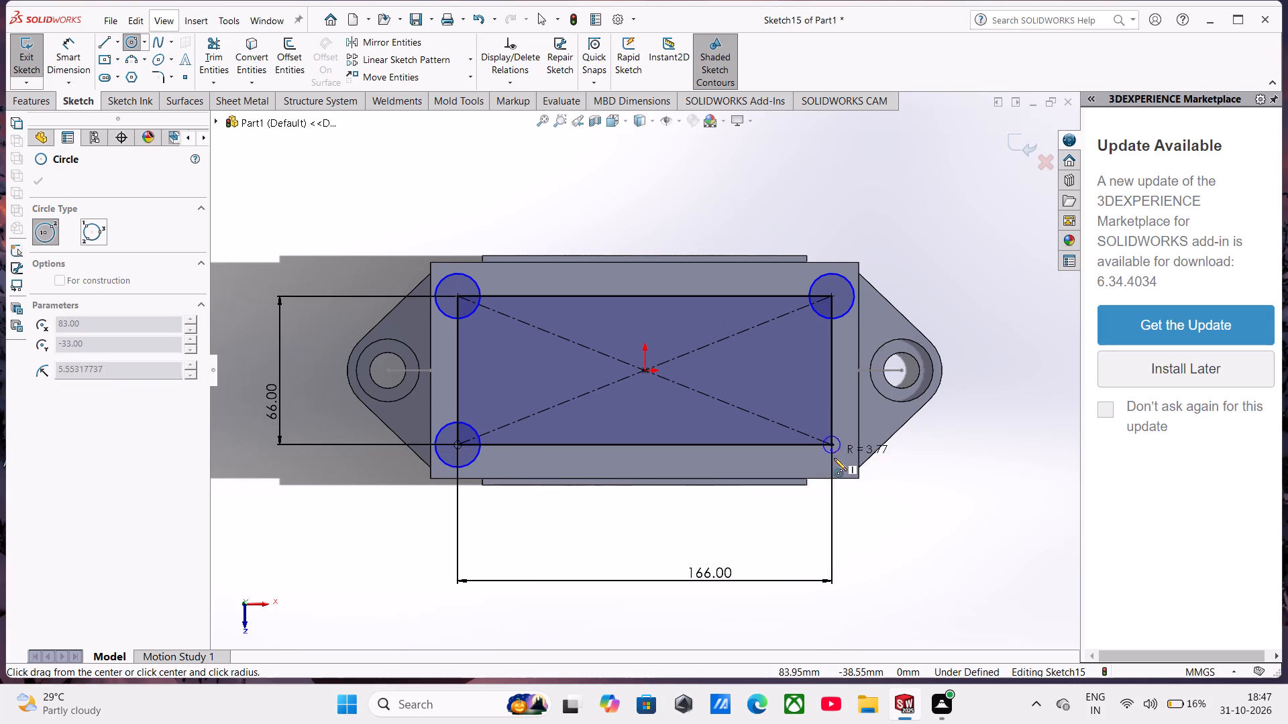
click(836, 458)
text(10)
key(Return)
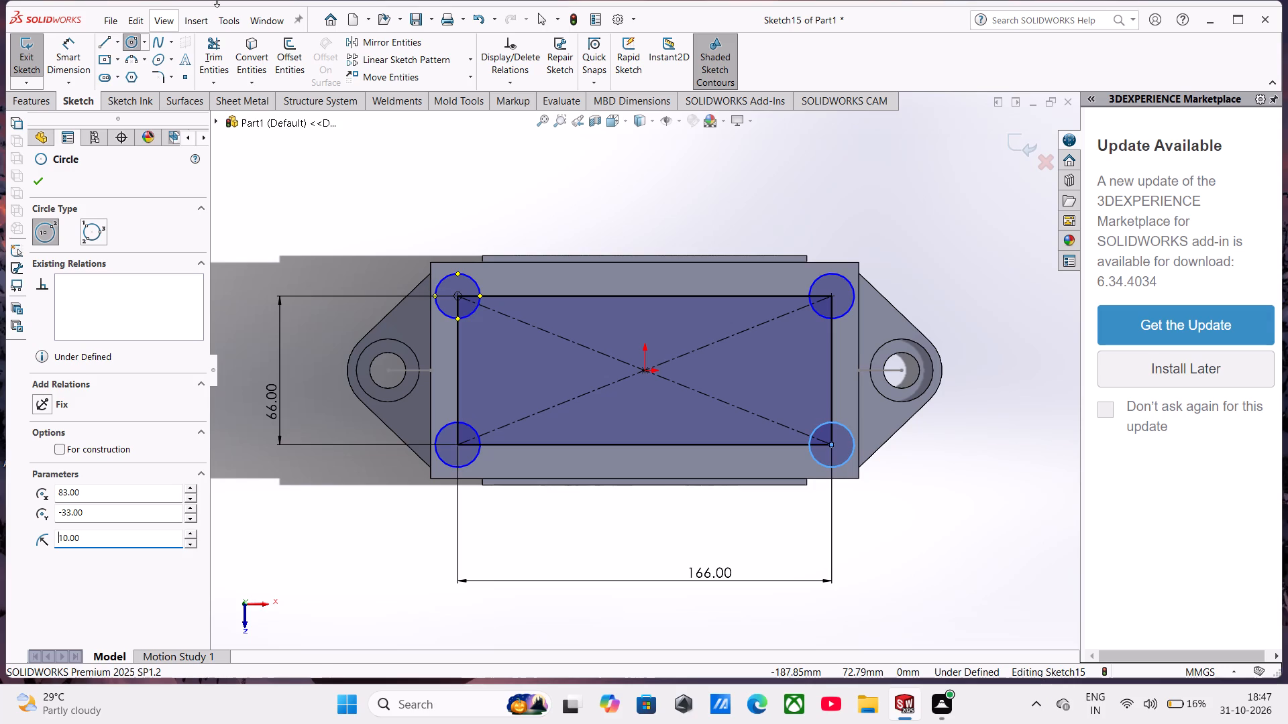
Trim the outer arcs, rectangle corner segments and diagonal ends at the two upper corners, leaving concave notches.
click(199, 48)
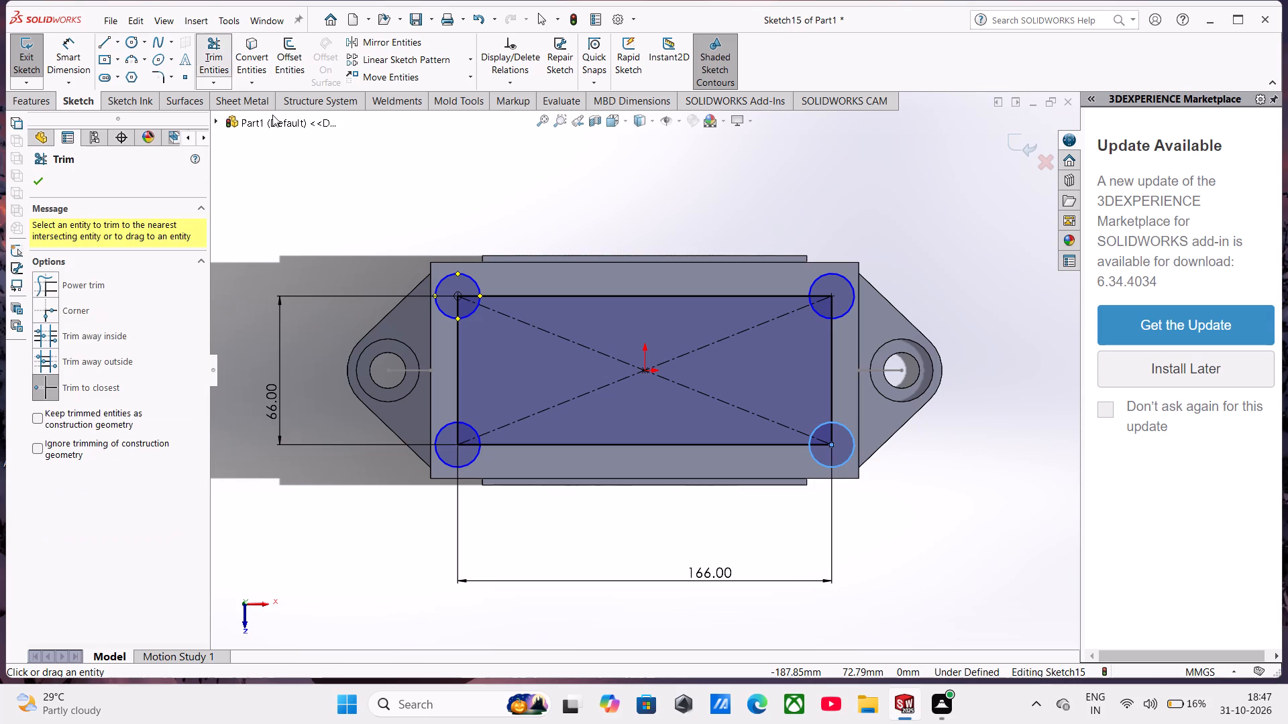
click(474, 276)
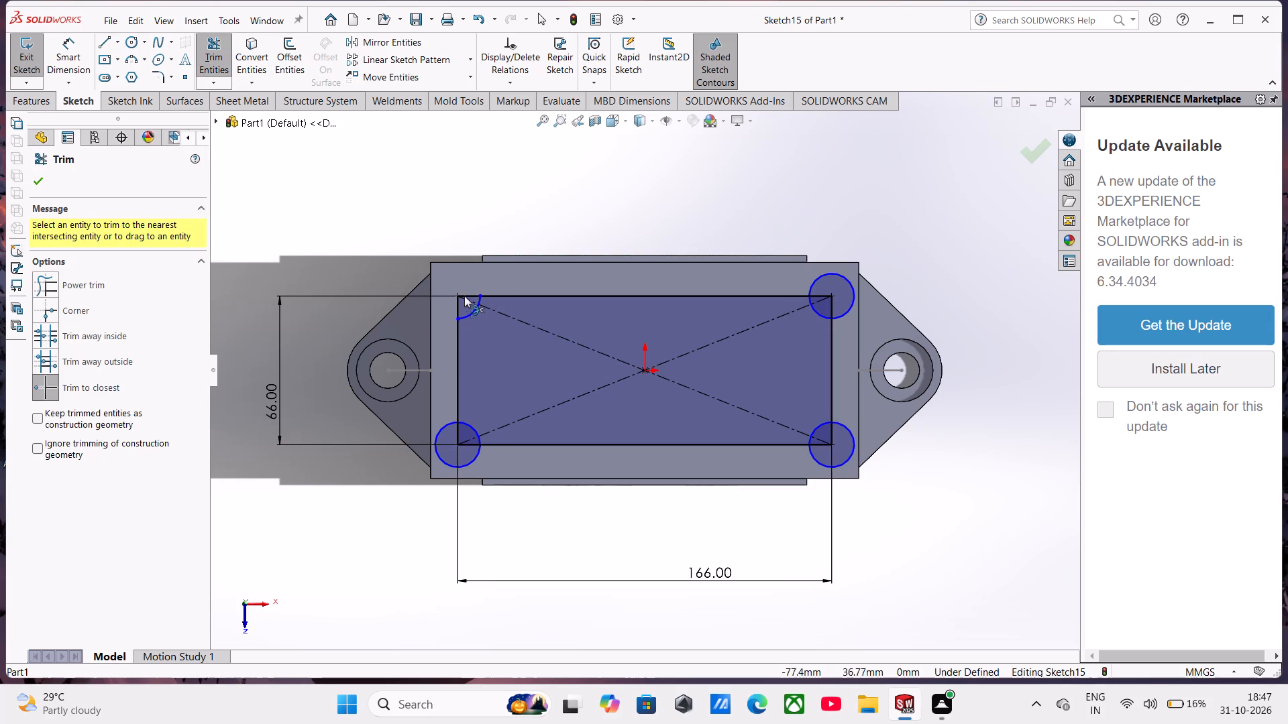
click(462, 299)
click(459, 301)
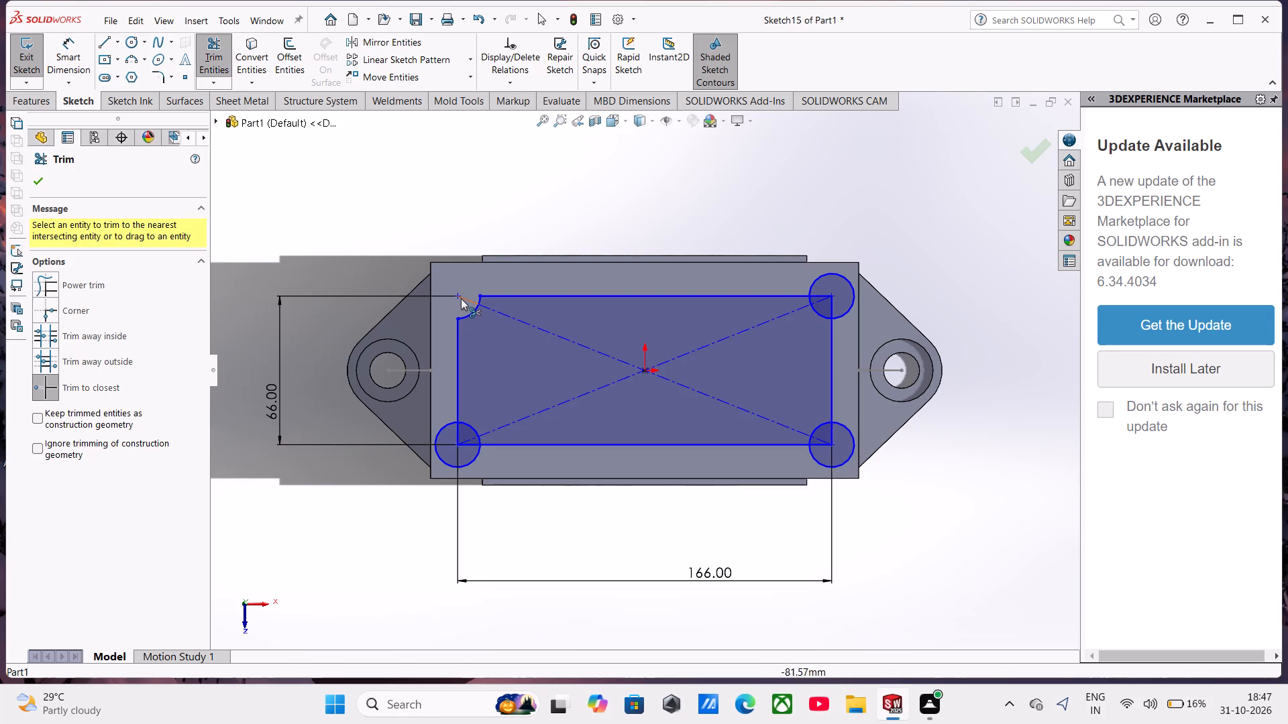
click(461, 298)
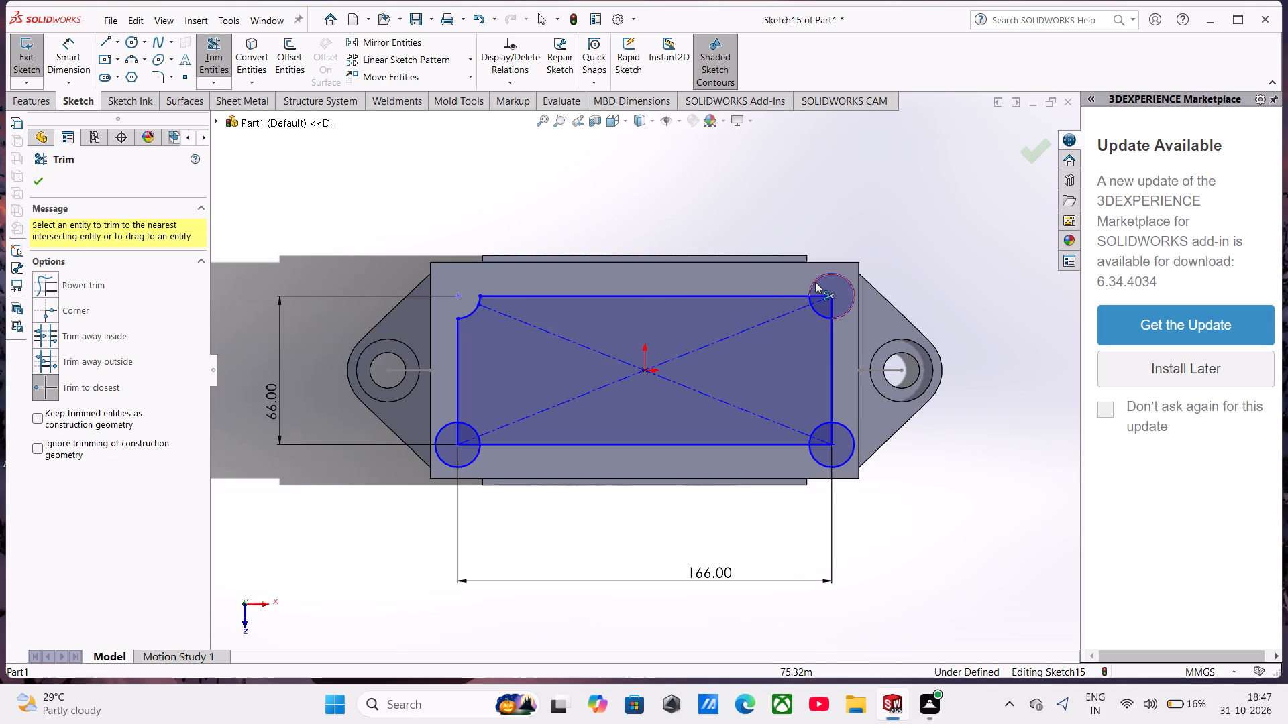
click(815, 282)
click(826, 294)
click(829, 304)
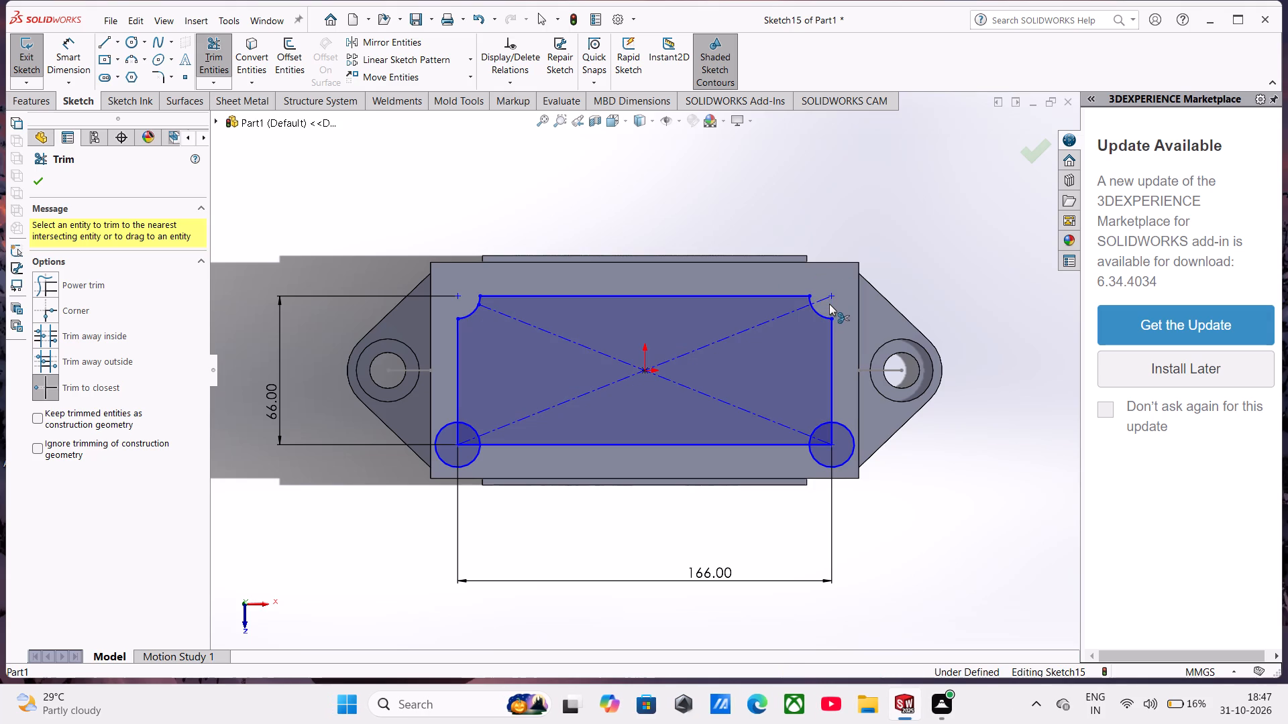
click(827, 300)
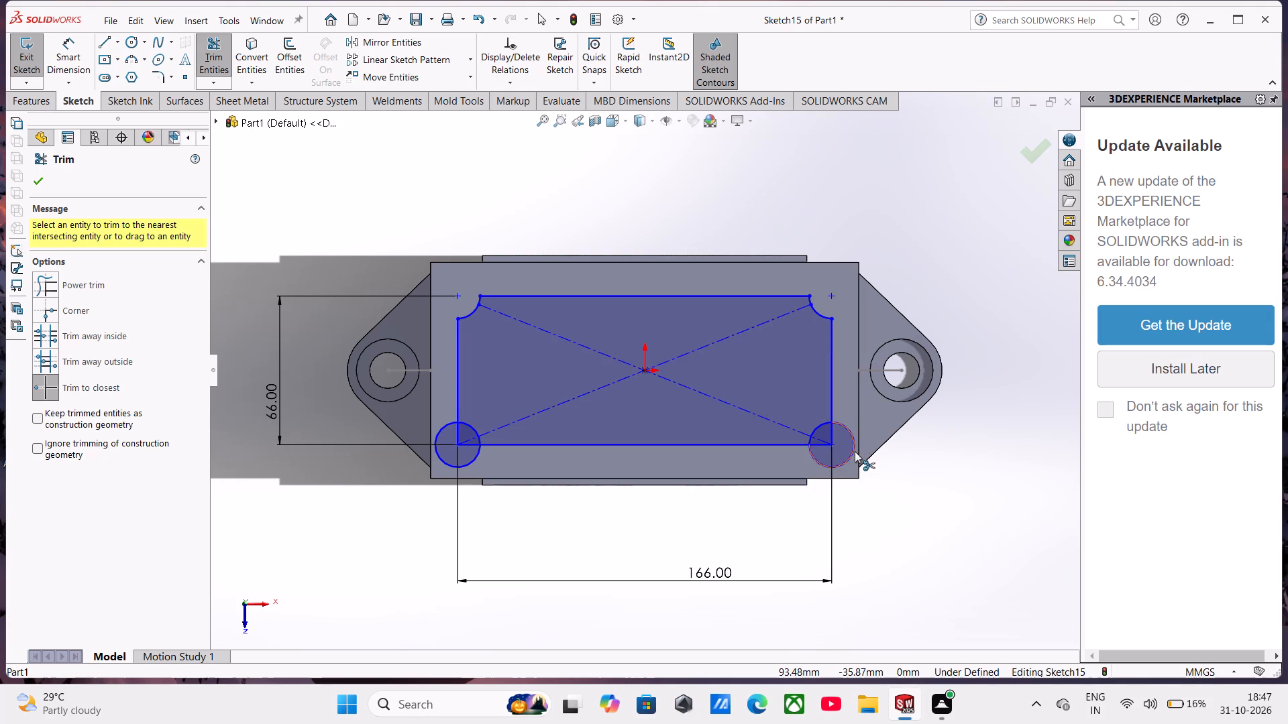
Trim the outer arcs, rectangle corner segments and diagonal ends at the two lower corners, leaving concave notches.
click(853, 451)
click(830, 430)
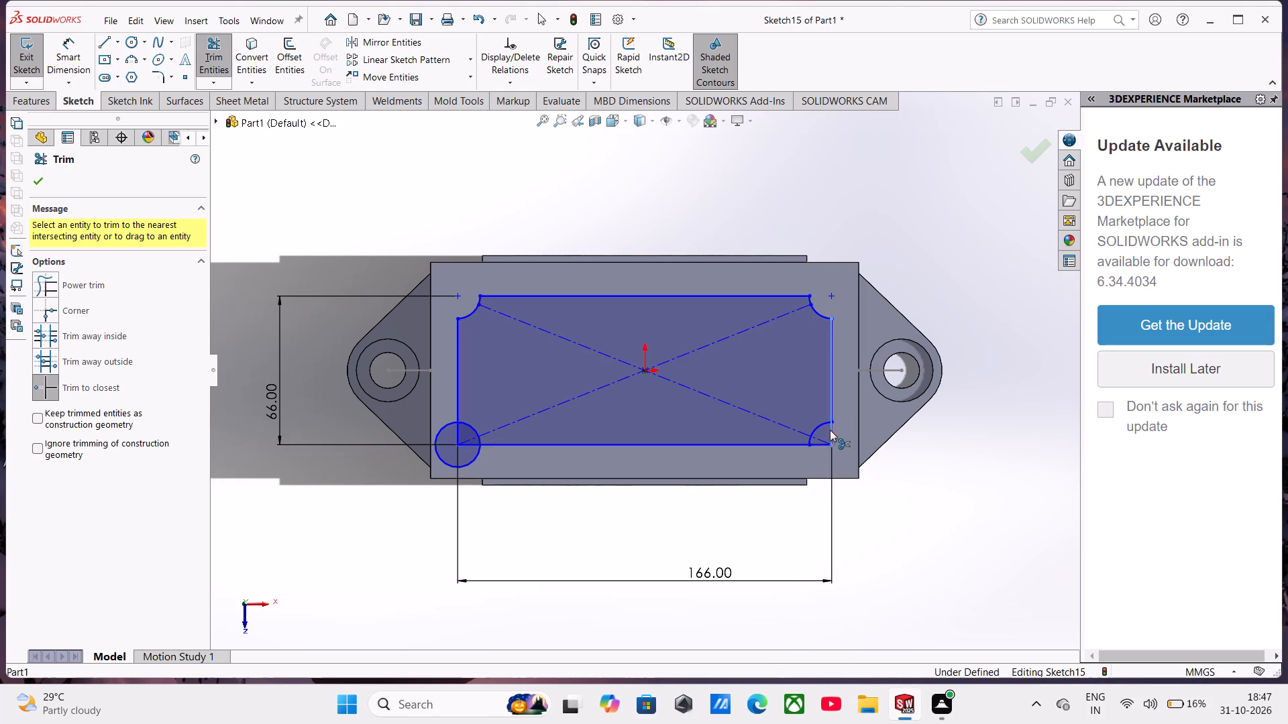
click(822, 442)
click(823, 440)
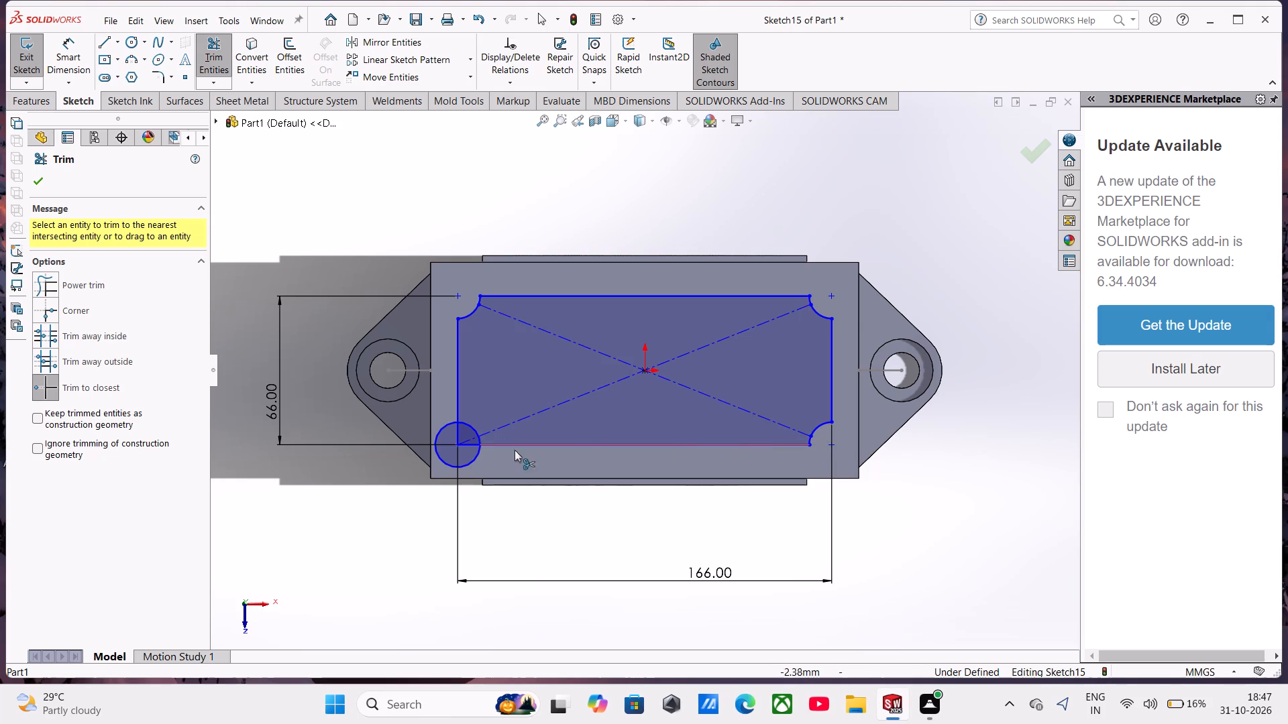
click(435, 454)
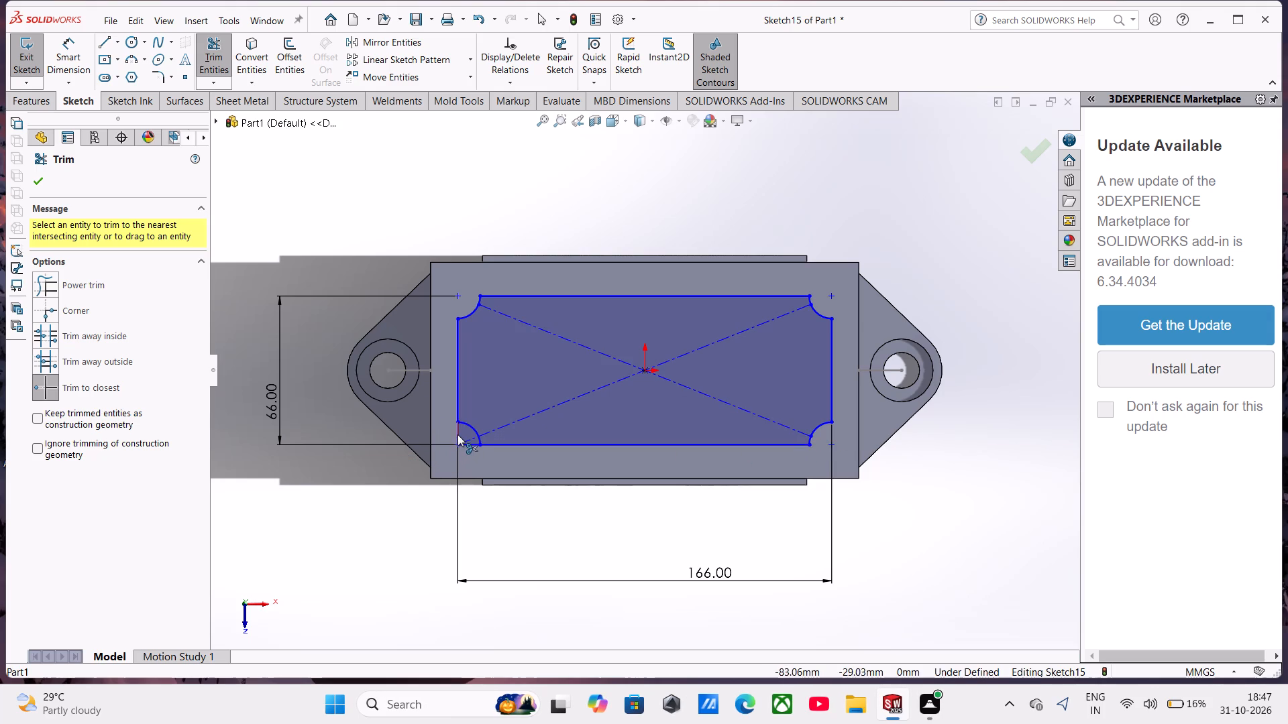
click(458, 435)
click(468, 446)
click(466, 440)
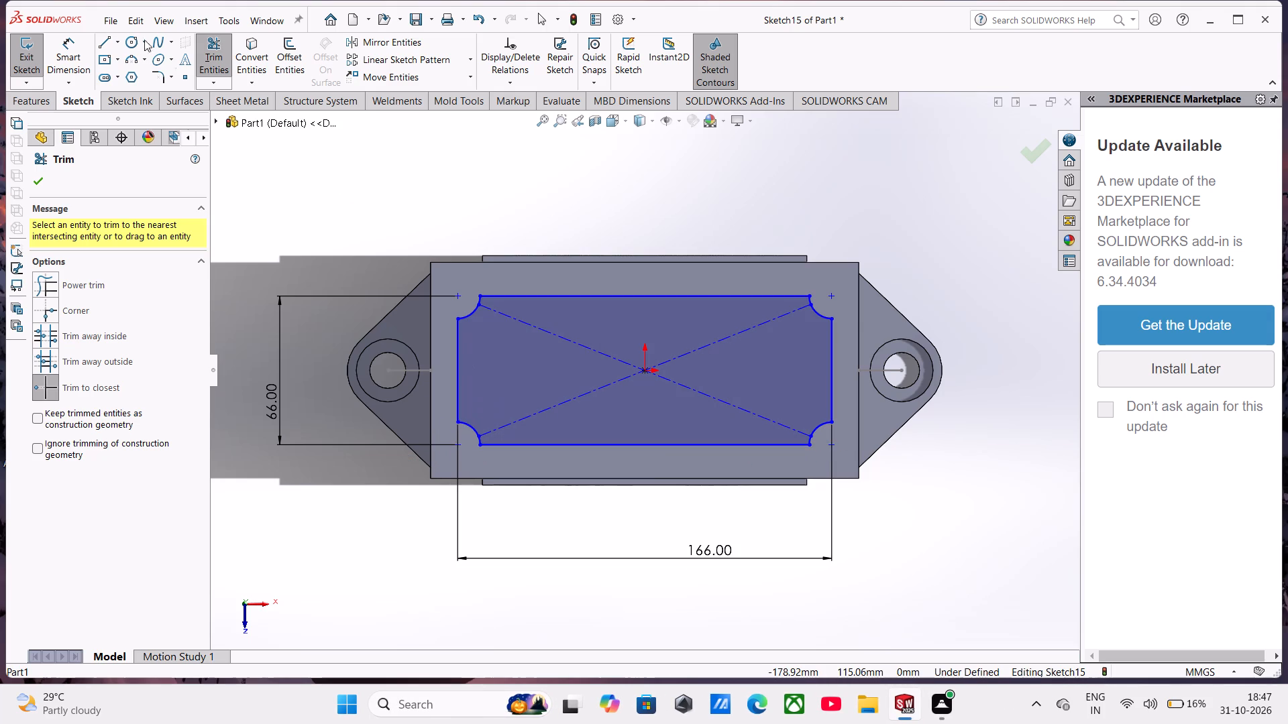
Sketch four small circles, about 2.6 to 3.7 mm in radius, centred on the centre points of the four corner notches.
click(127, 42)
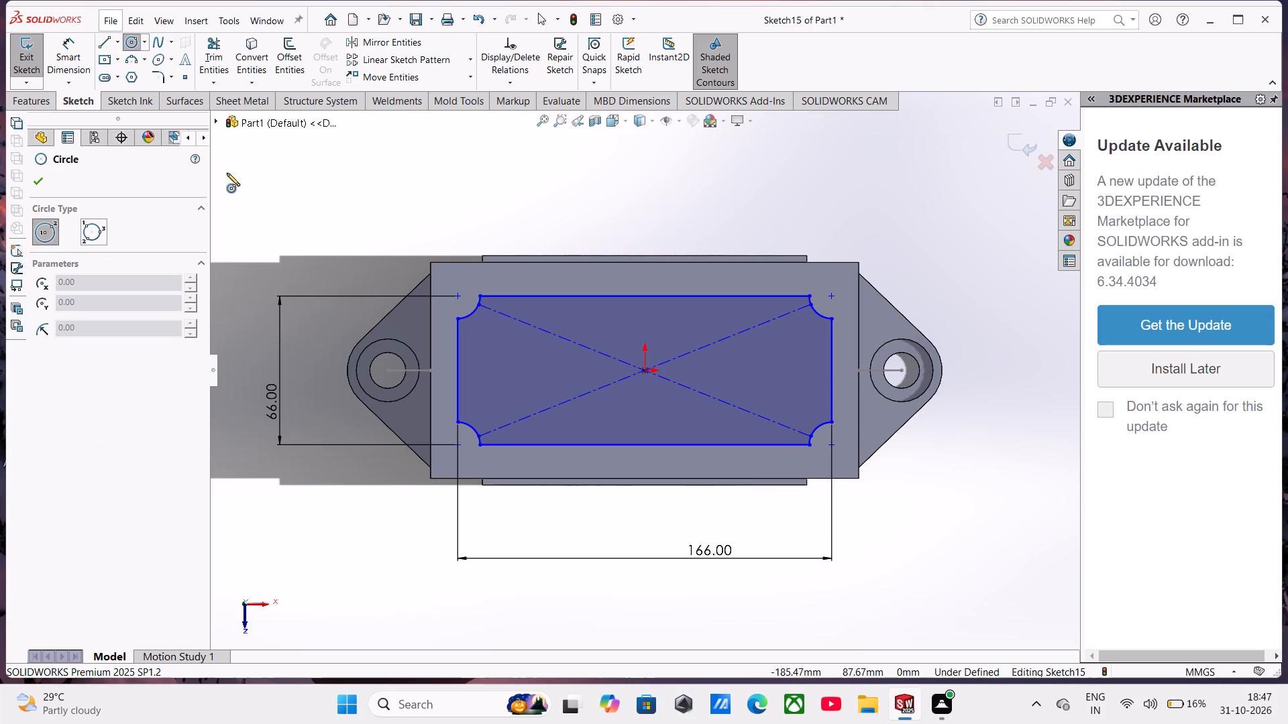
click(456, 297)
click(456, 302)
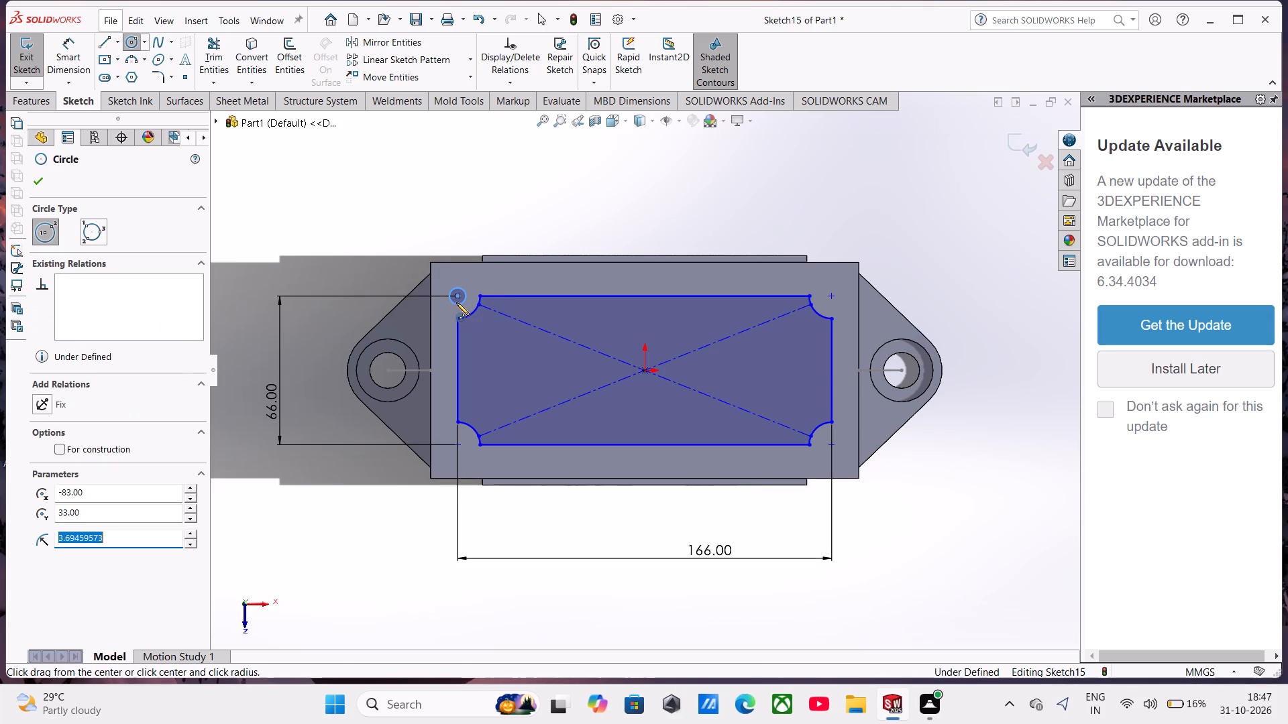
click(829, 298)
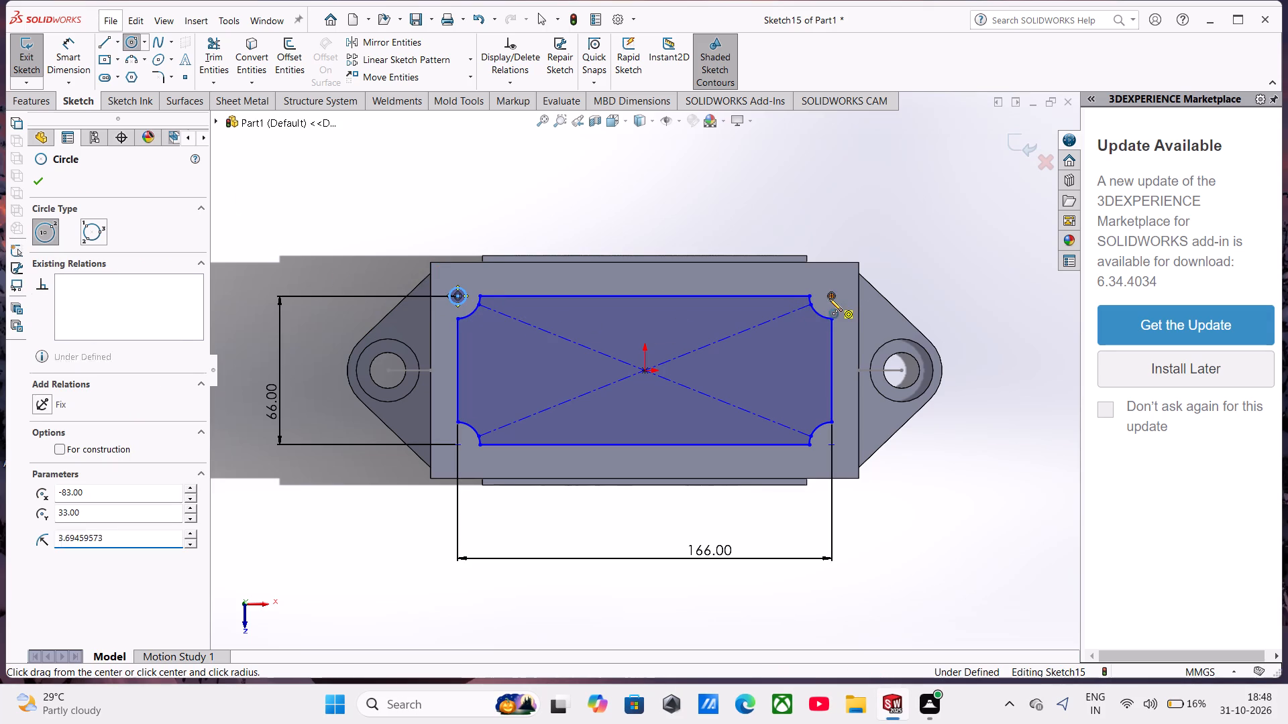
click(828, 302)
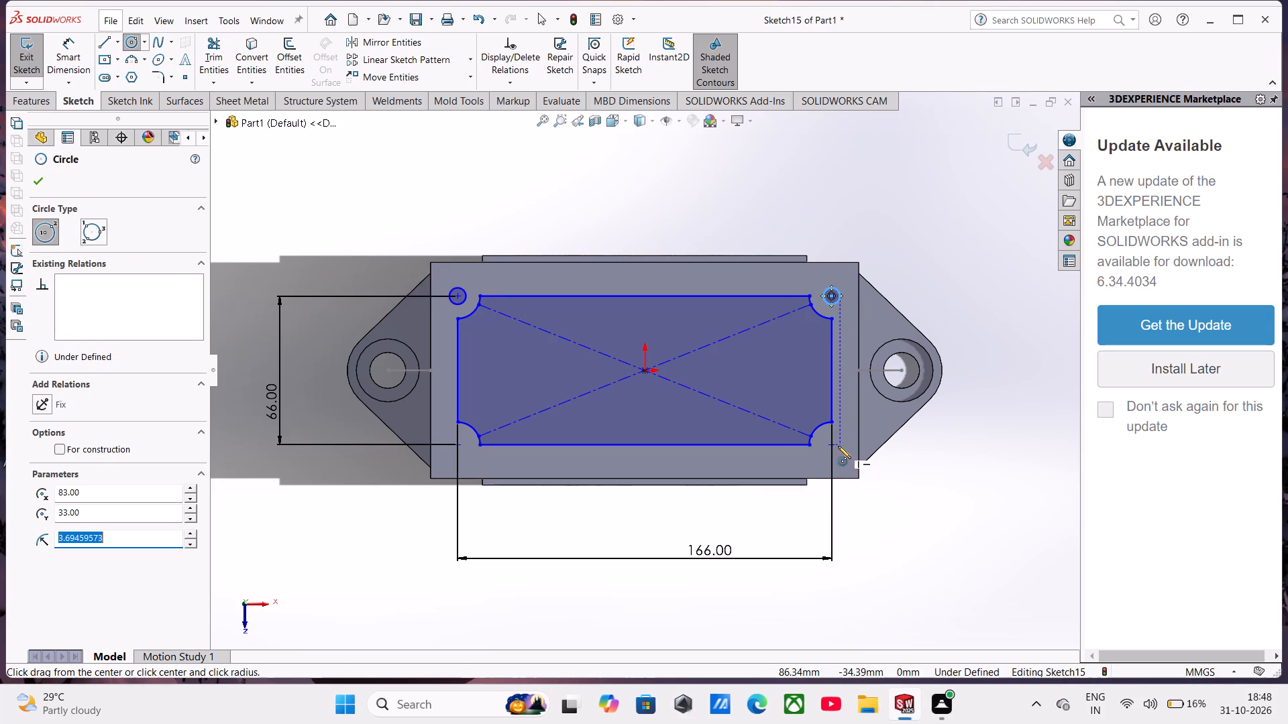
click(831, 443)
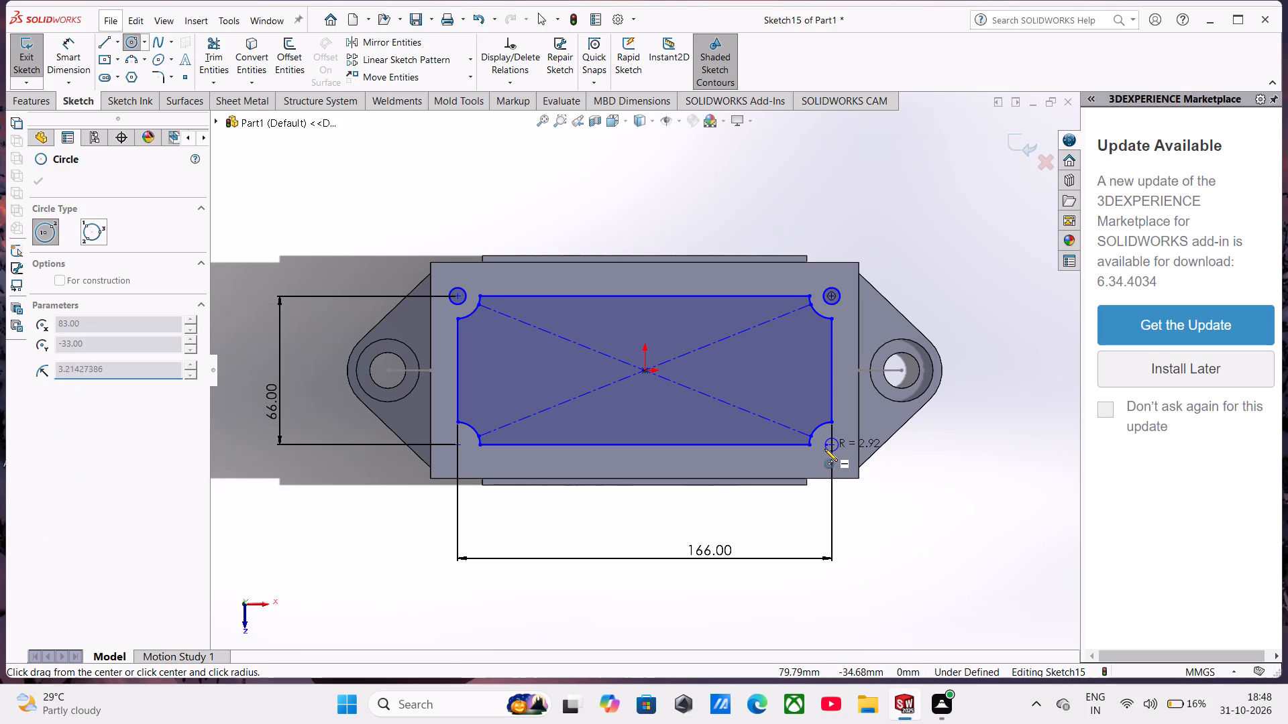
click(824, 448)
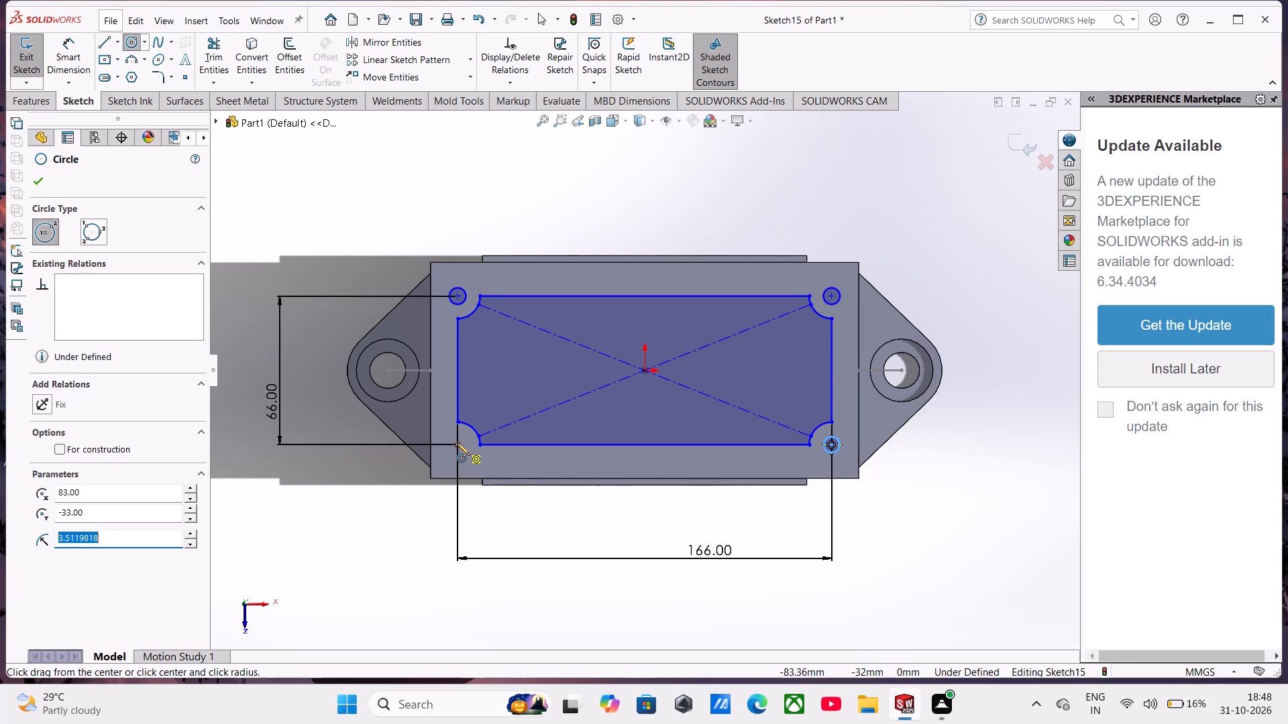
click(457, 443)
click(460, 450)
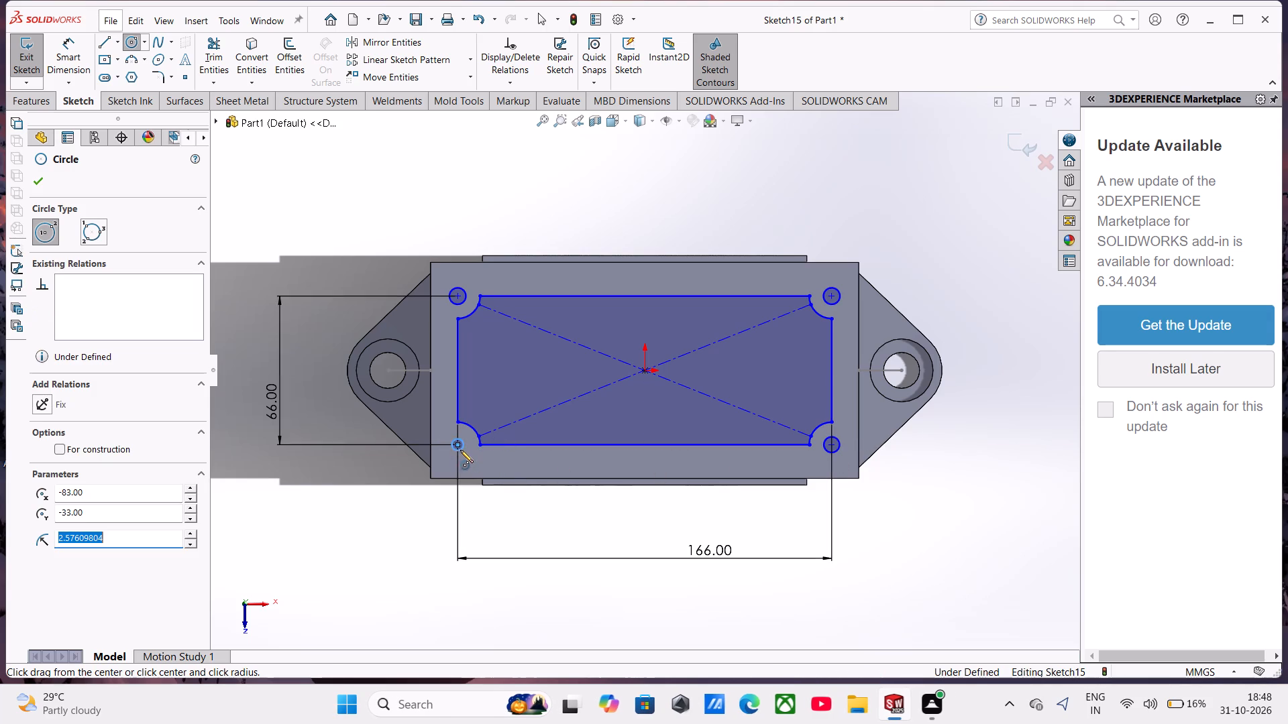
Dimension the two small circles at the upper corner notches to 10 mm diameter each.
click(78, 67)
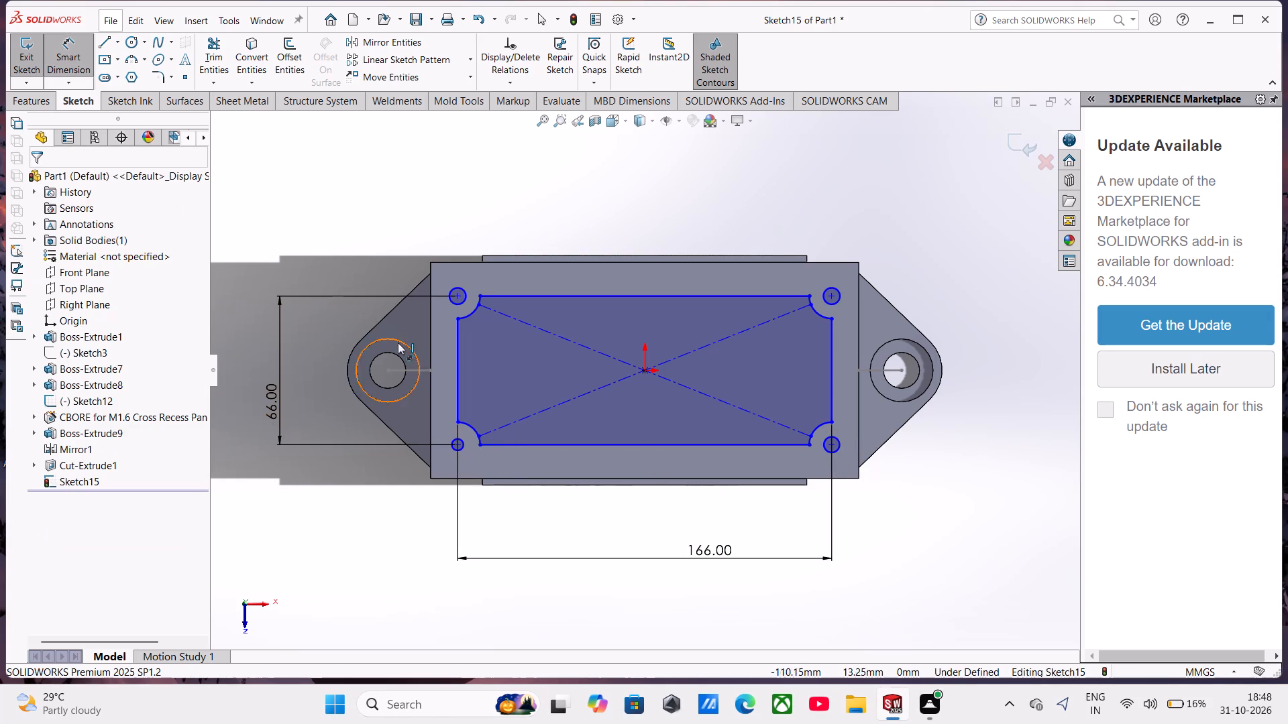
click(467, 298)
click(452, 217)
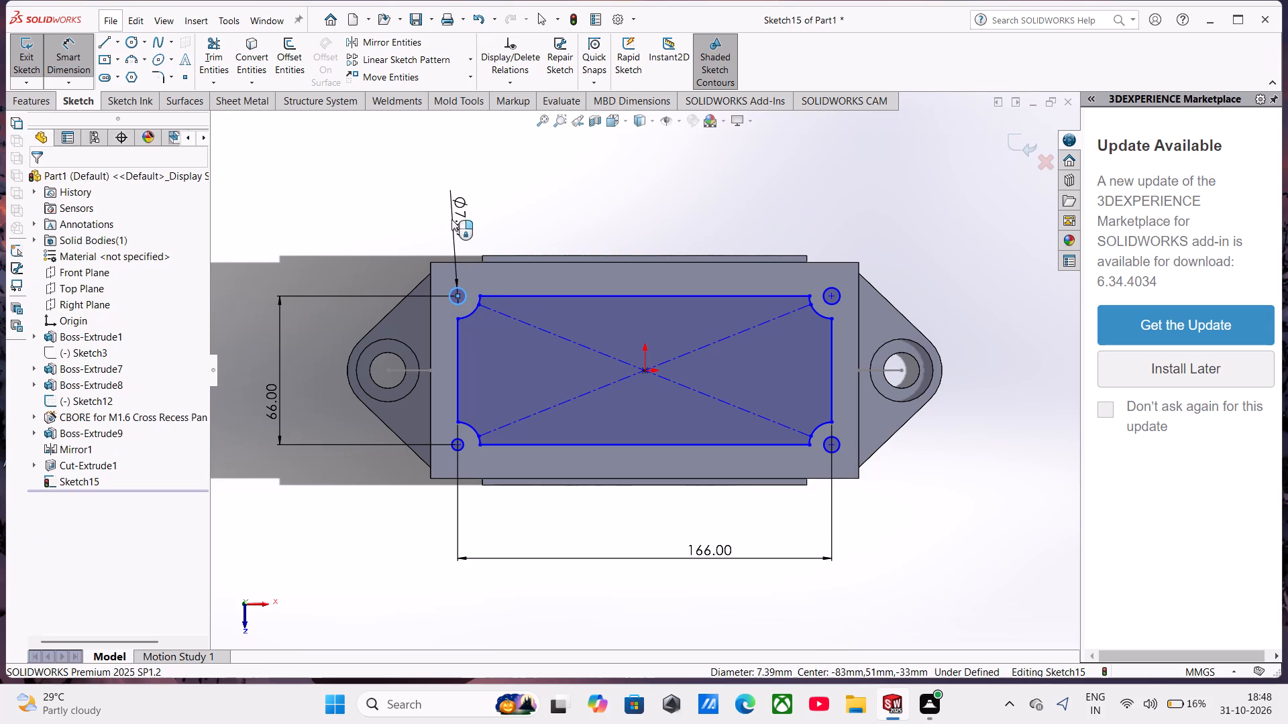
text(10)
key(Return)
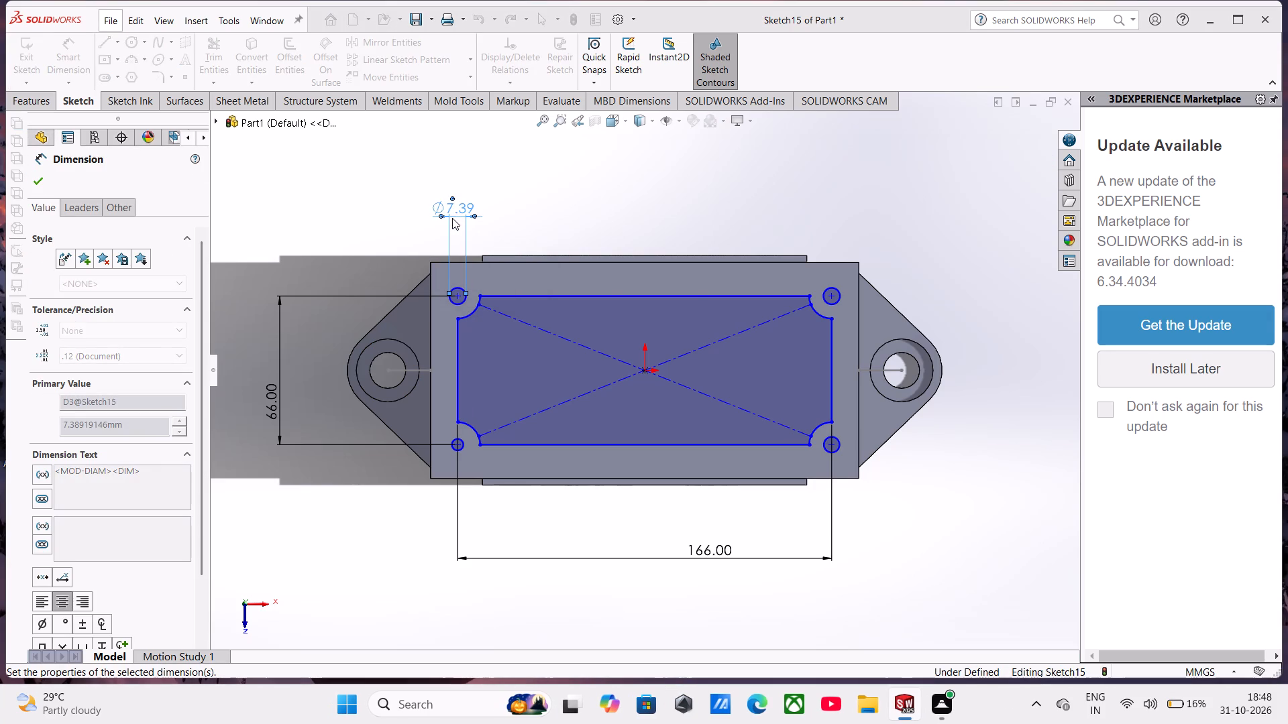
click(835, 288)
click(830, 227)
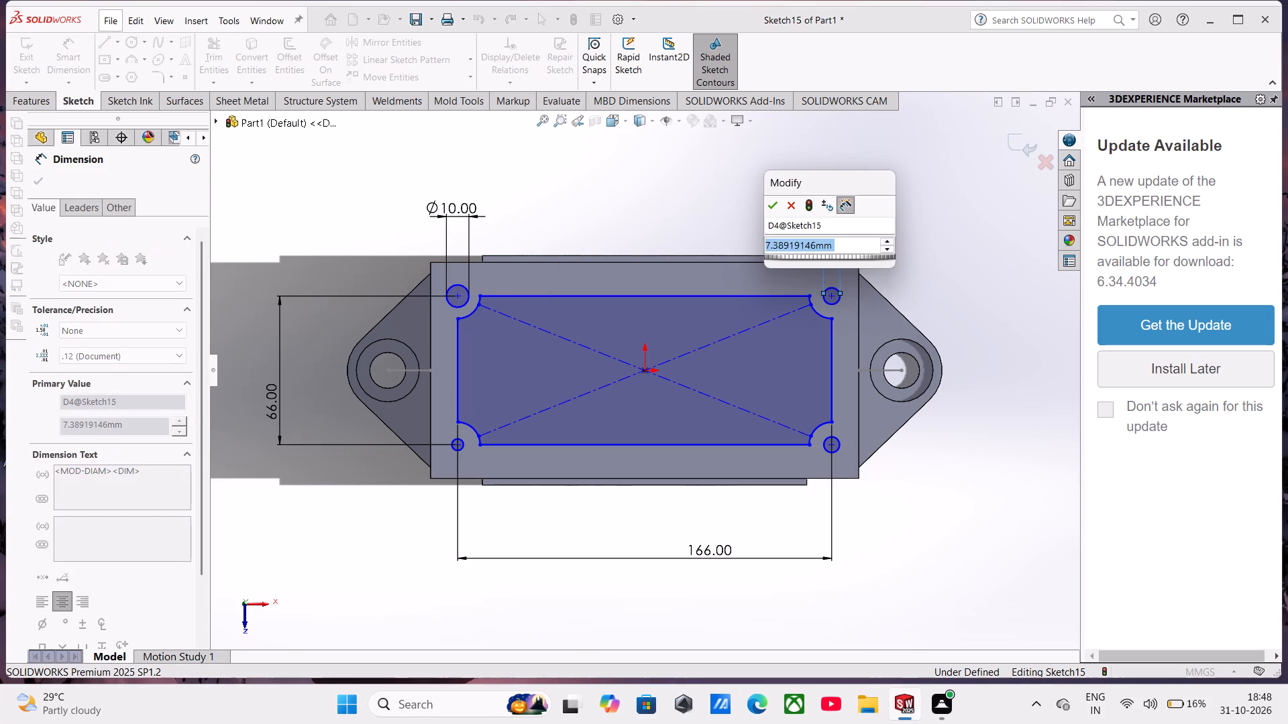
text(10)
key(Return)
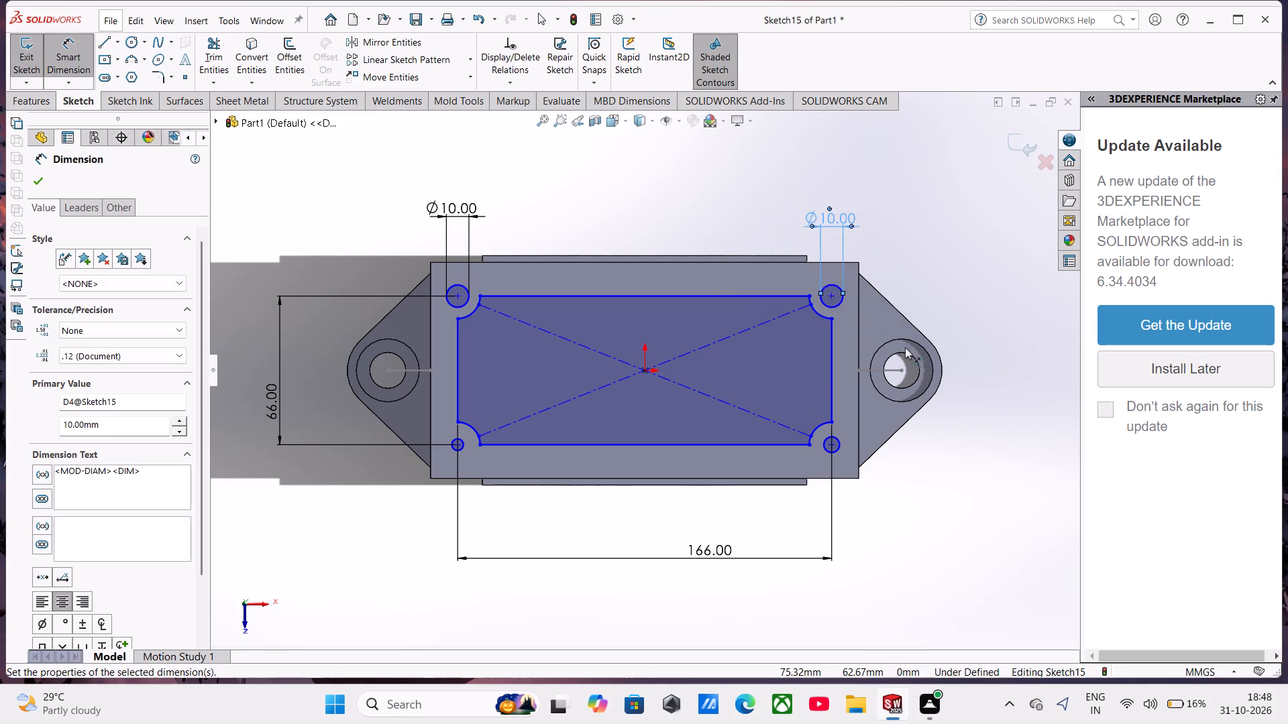
Dimension the two small circles at the lower corner notches to 10 mm diameter each.
click(841, 440)
click(992, 558)
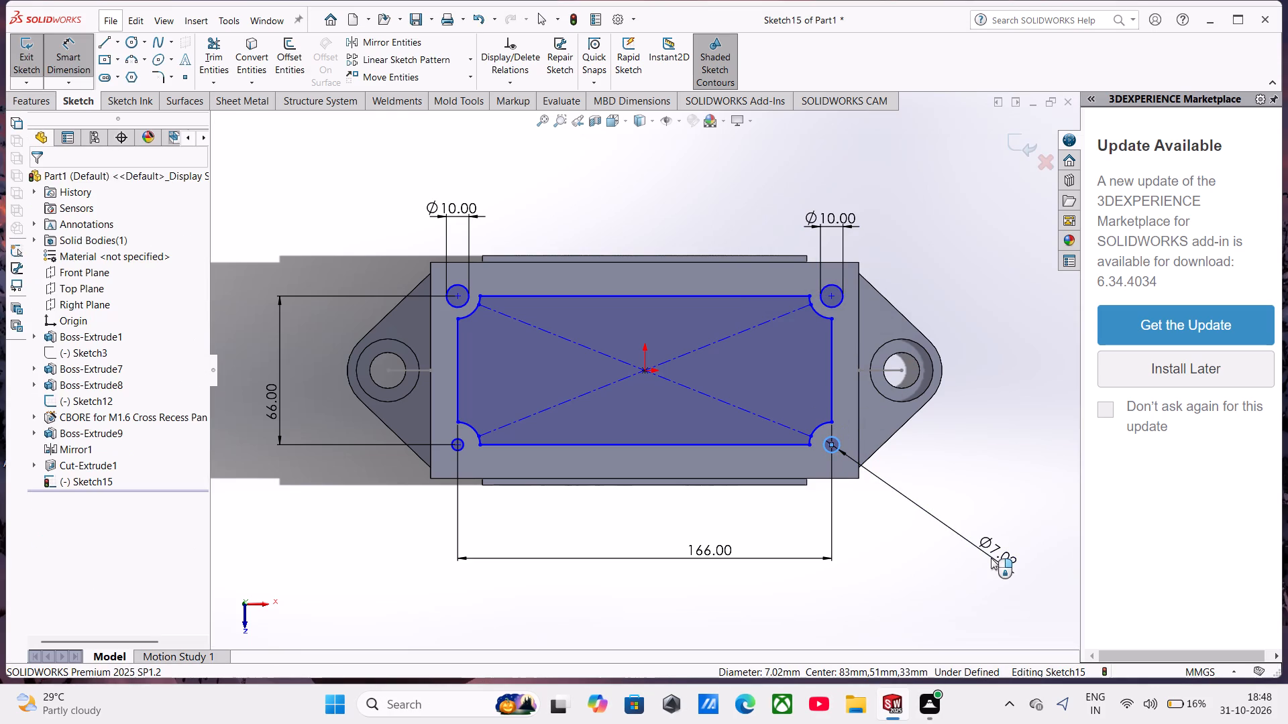
text(10)
key(Return)
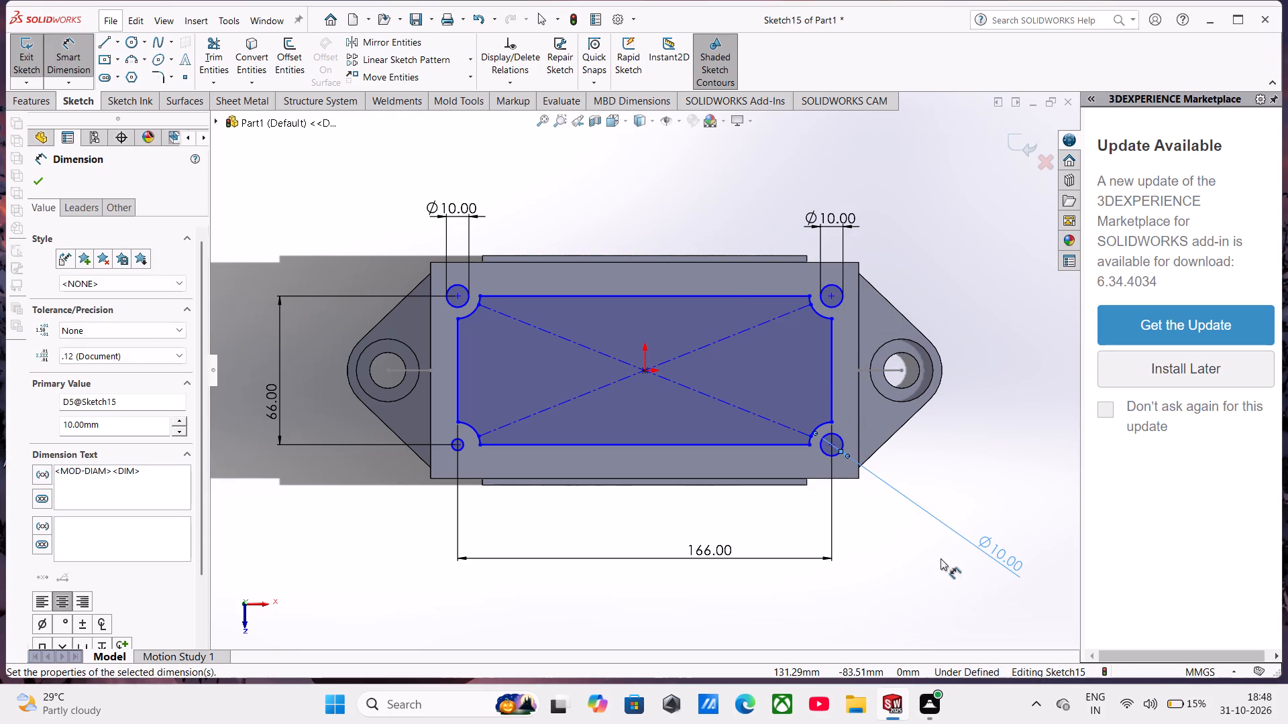
click(463, 446)
click(415, 499)
text(10)
key(Return)
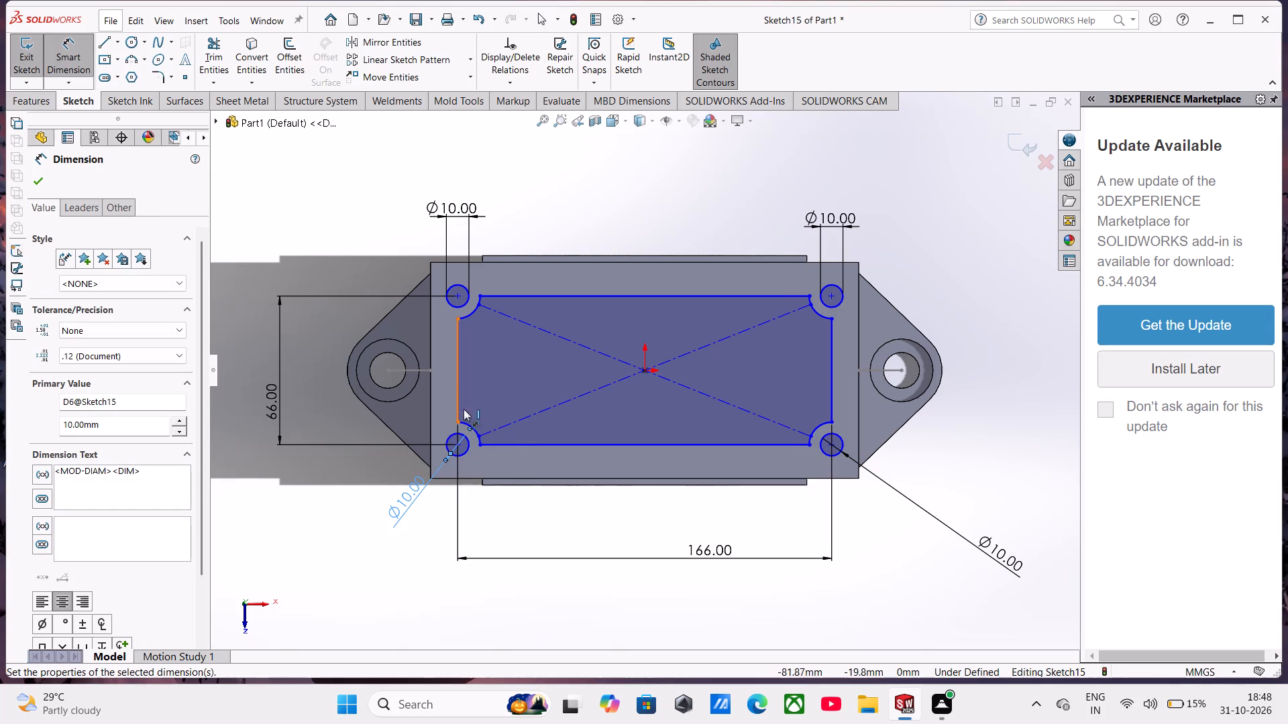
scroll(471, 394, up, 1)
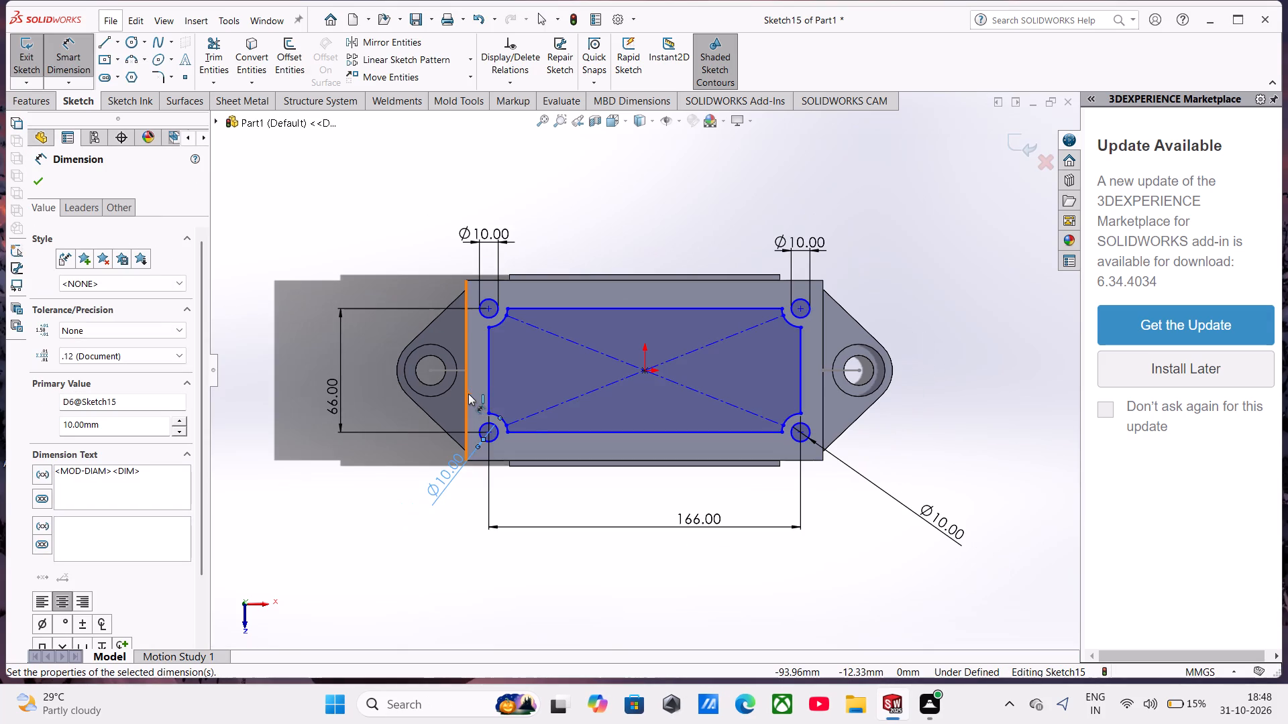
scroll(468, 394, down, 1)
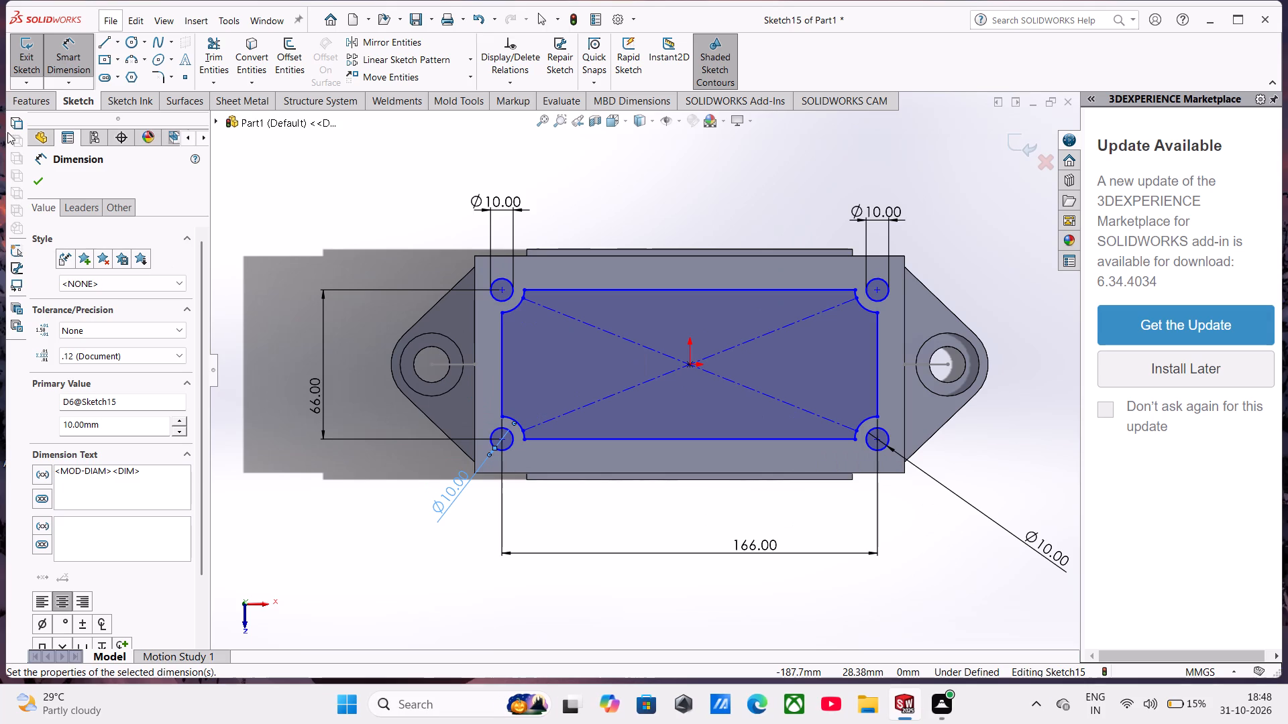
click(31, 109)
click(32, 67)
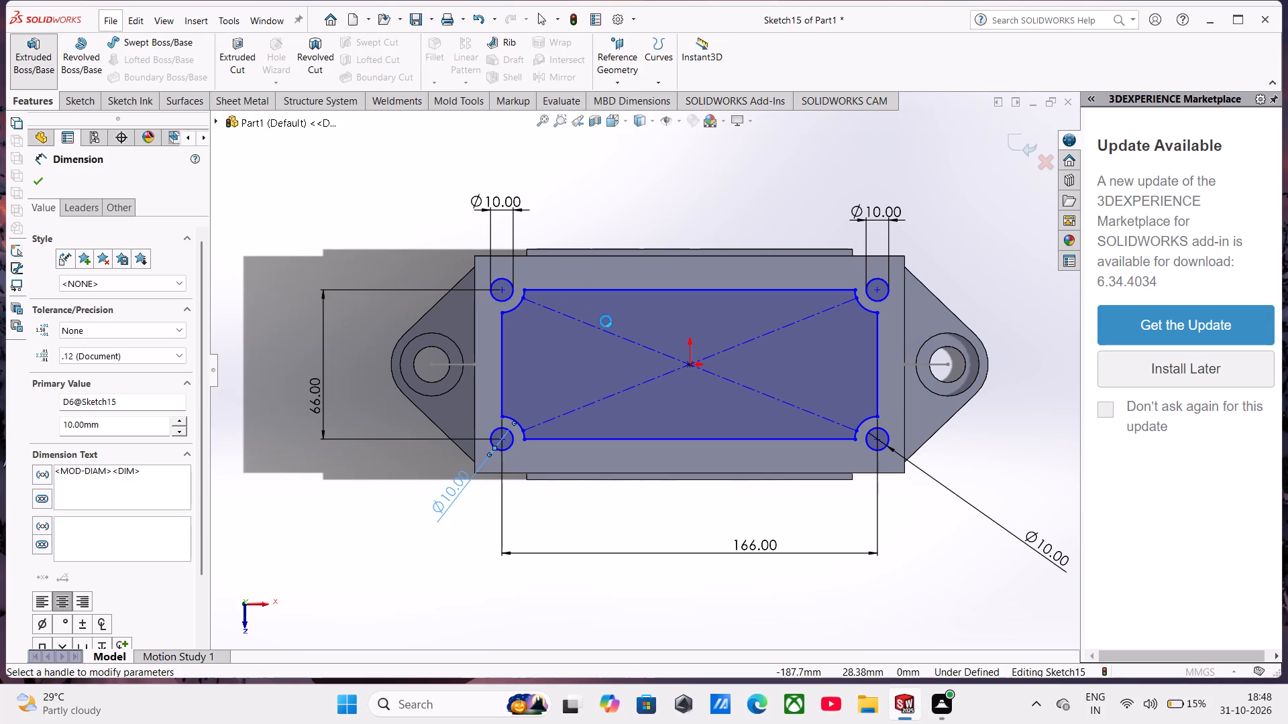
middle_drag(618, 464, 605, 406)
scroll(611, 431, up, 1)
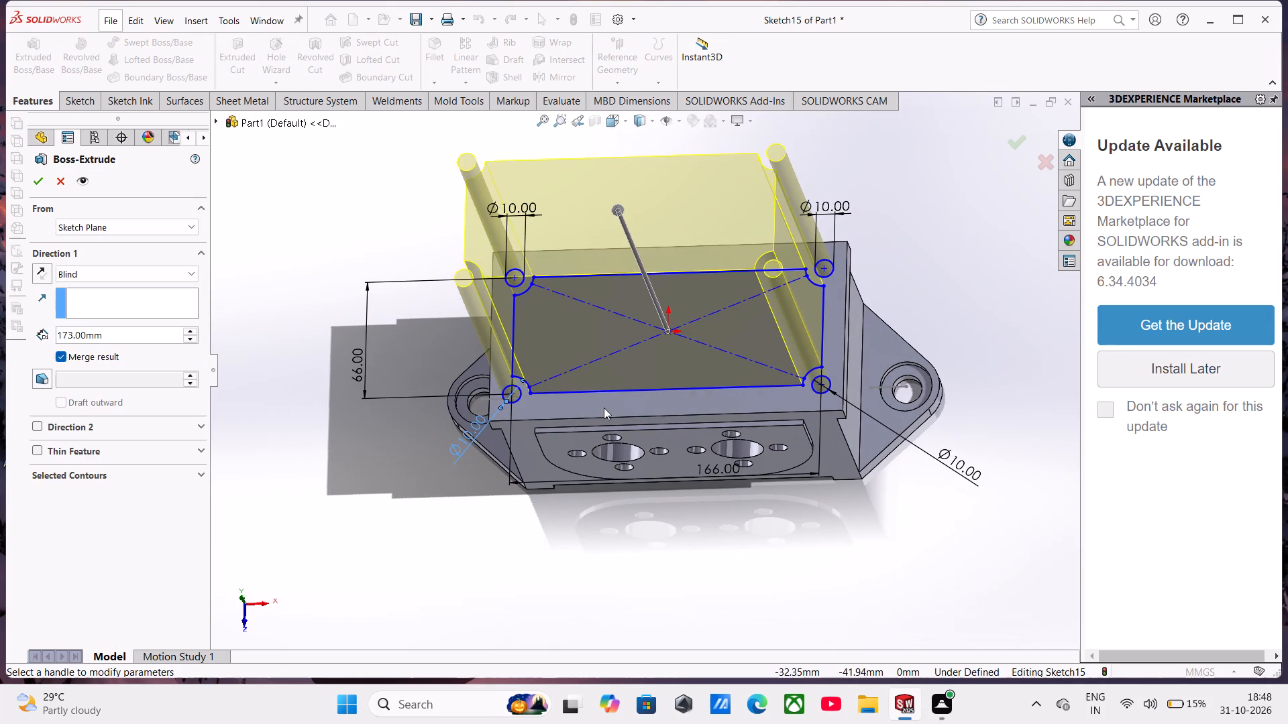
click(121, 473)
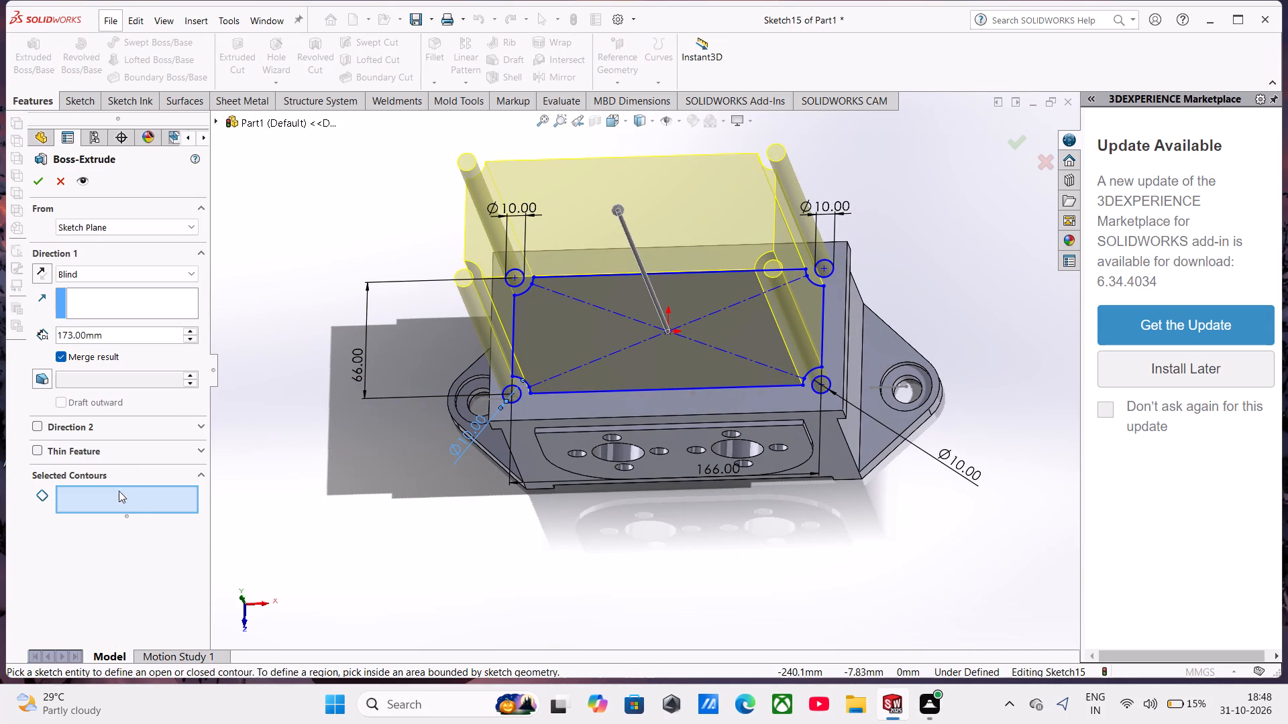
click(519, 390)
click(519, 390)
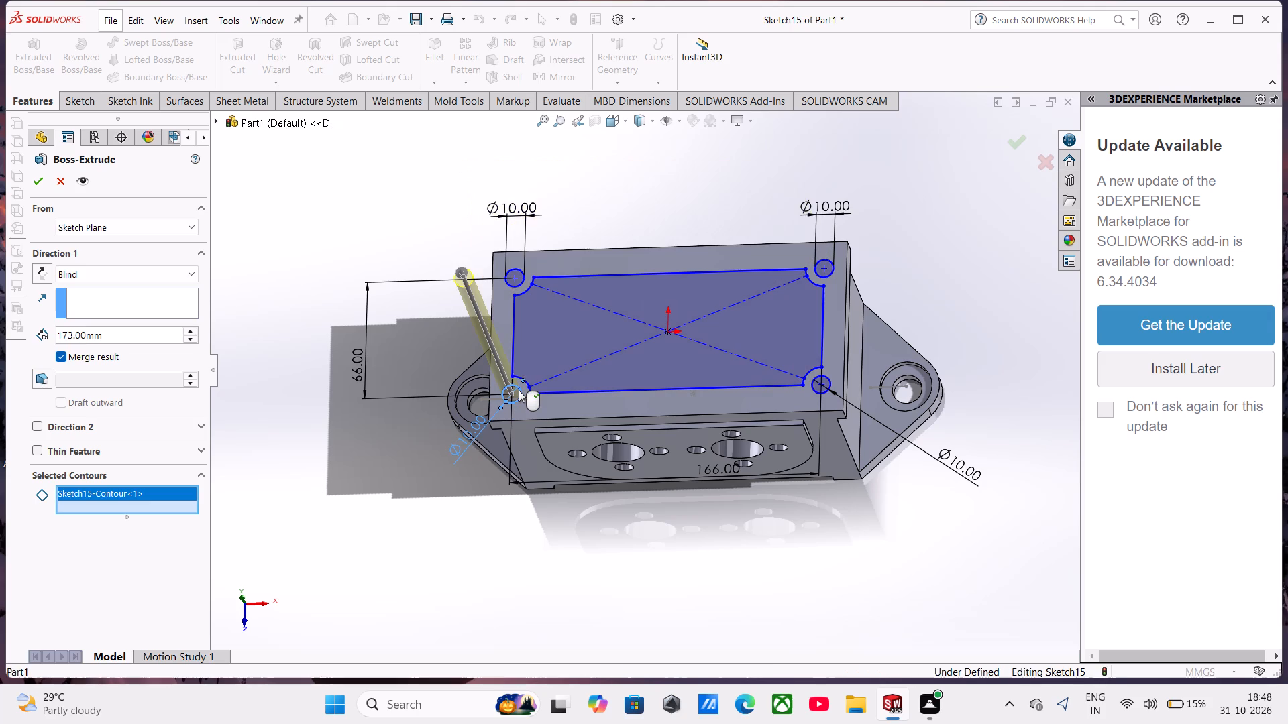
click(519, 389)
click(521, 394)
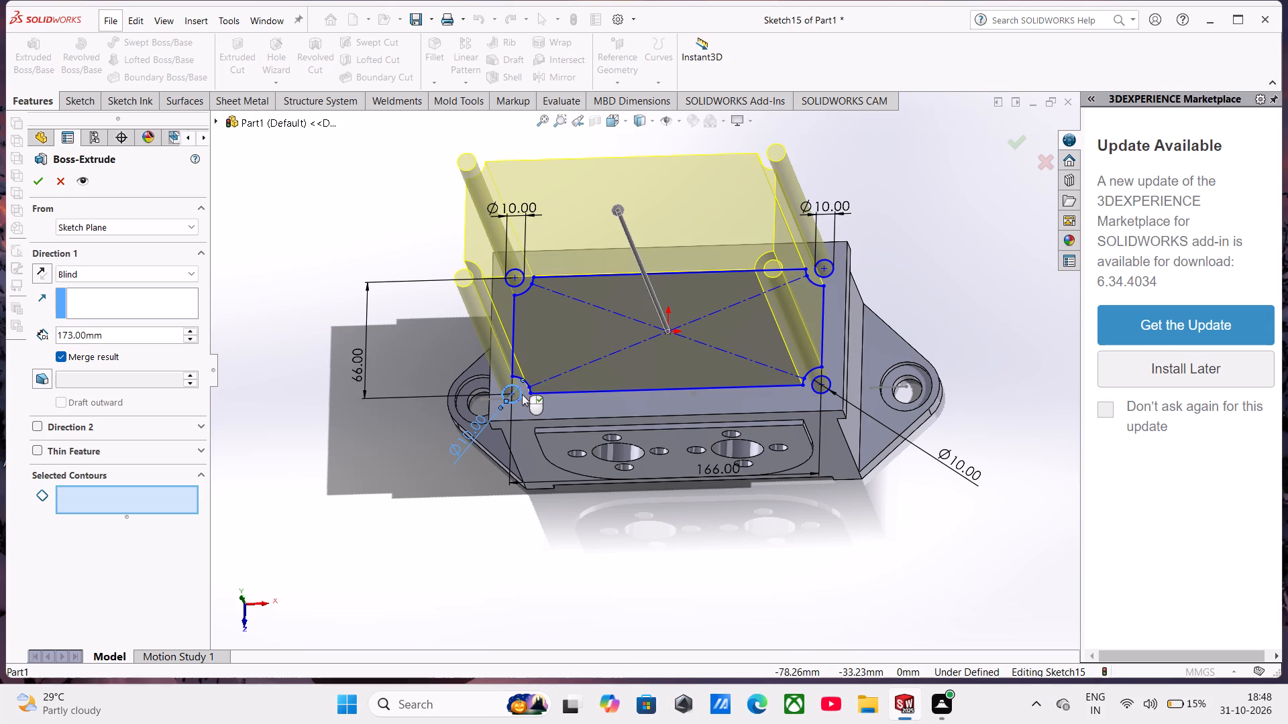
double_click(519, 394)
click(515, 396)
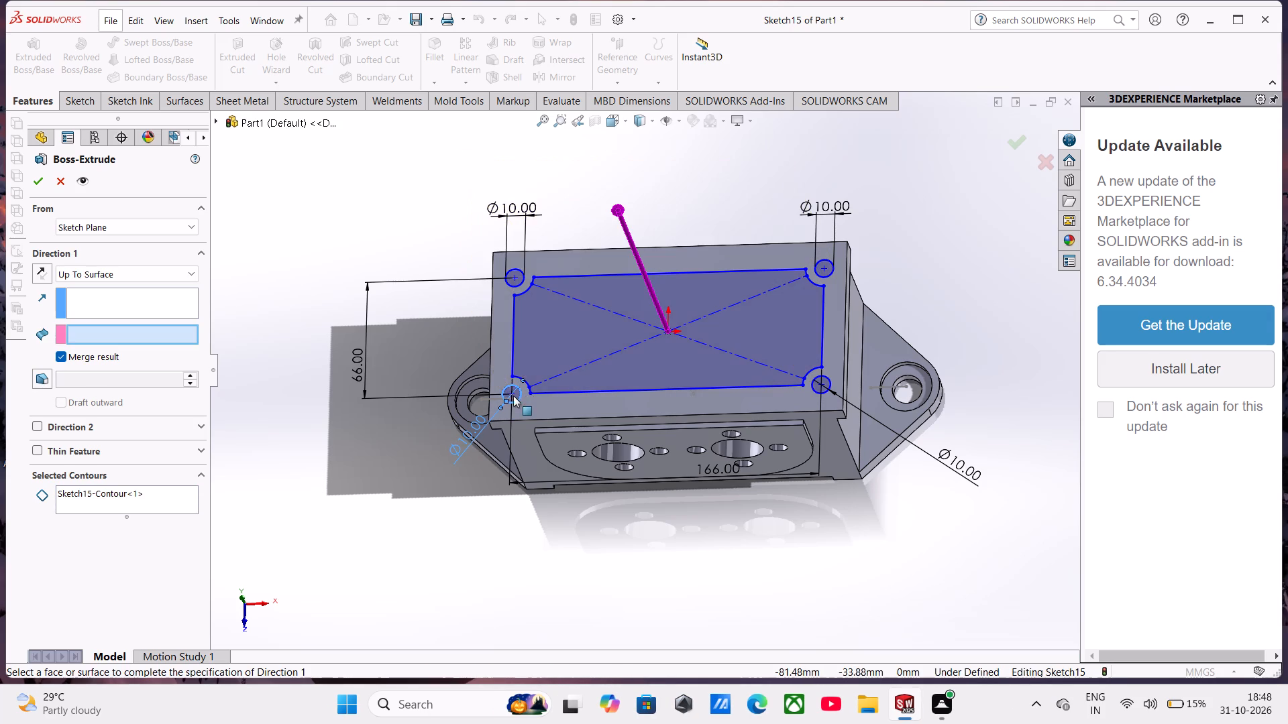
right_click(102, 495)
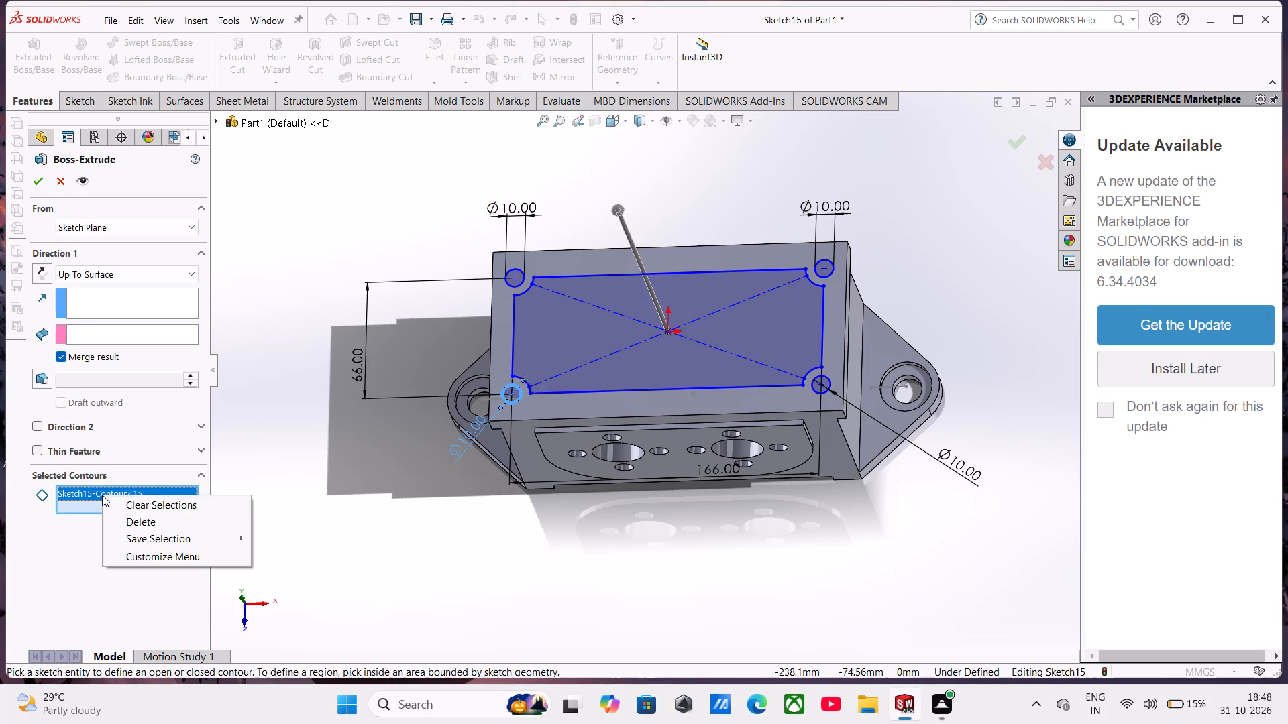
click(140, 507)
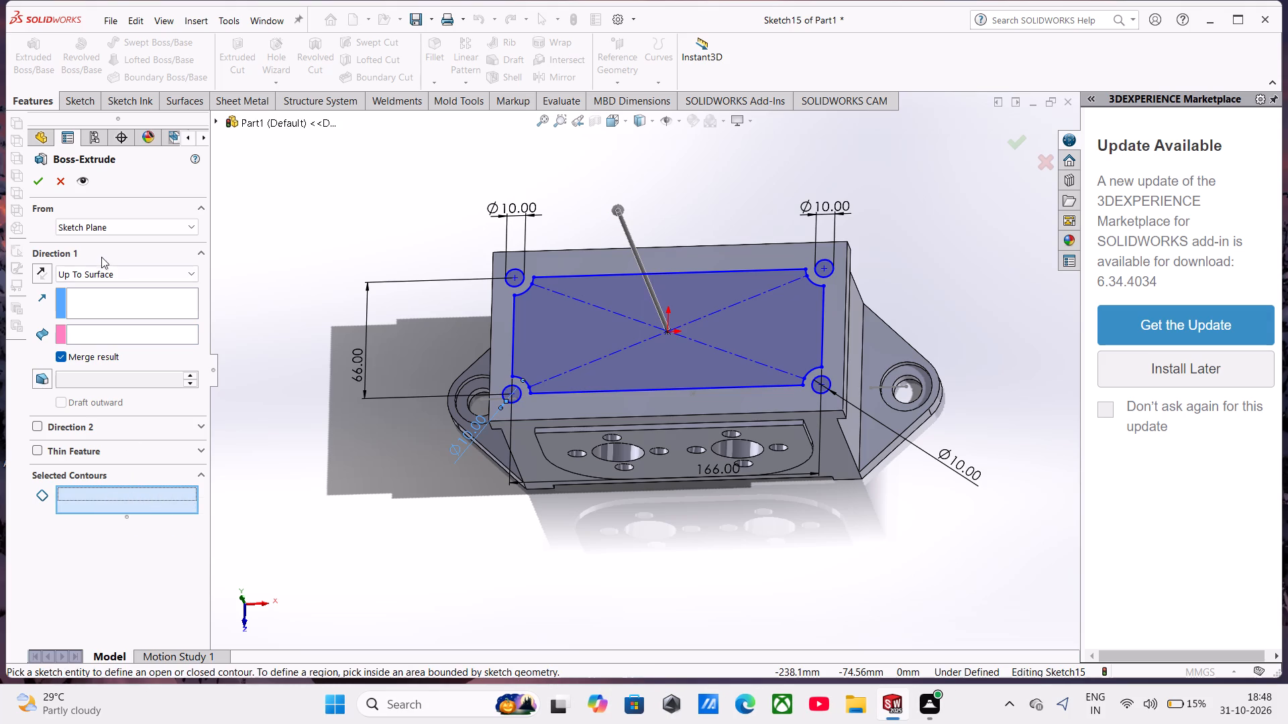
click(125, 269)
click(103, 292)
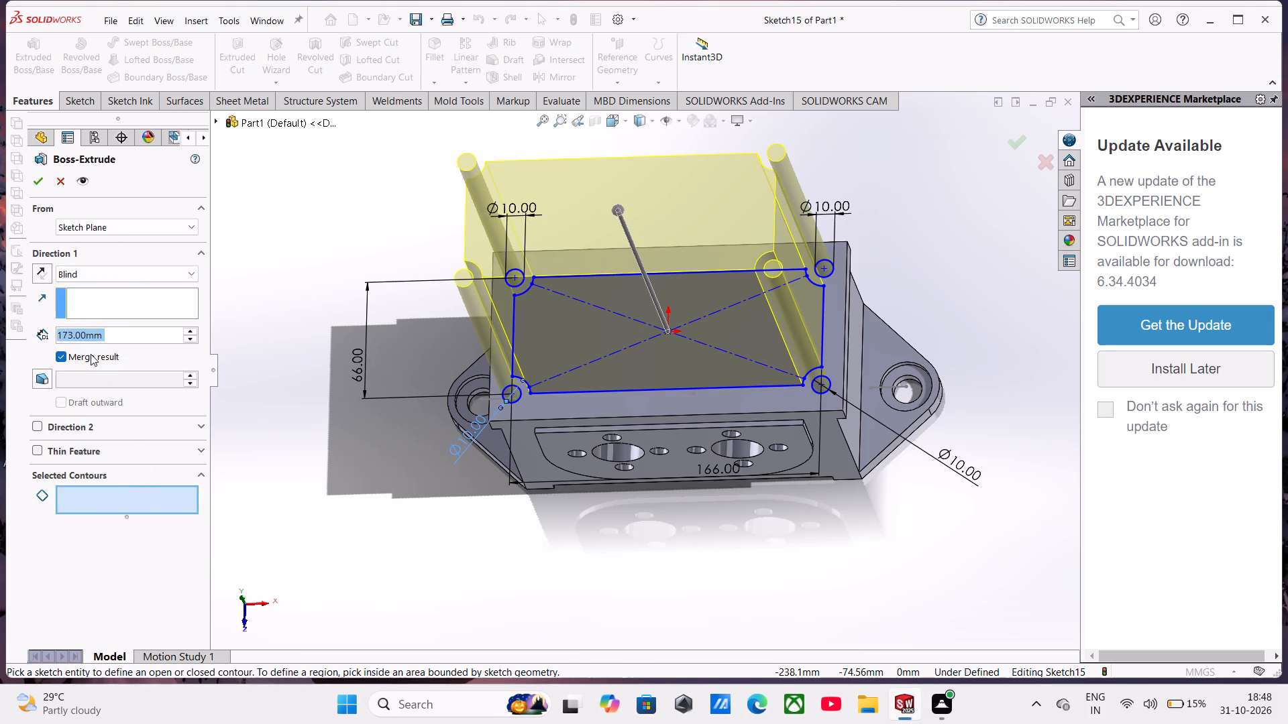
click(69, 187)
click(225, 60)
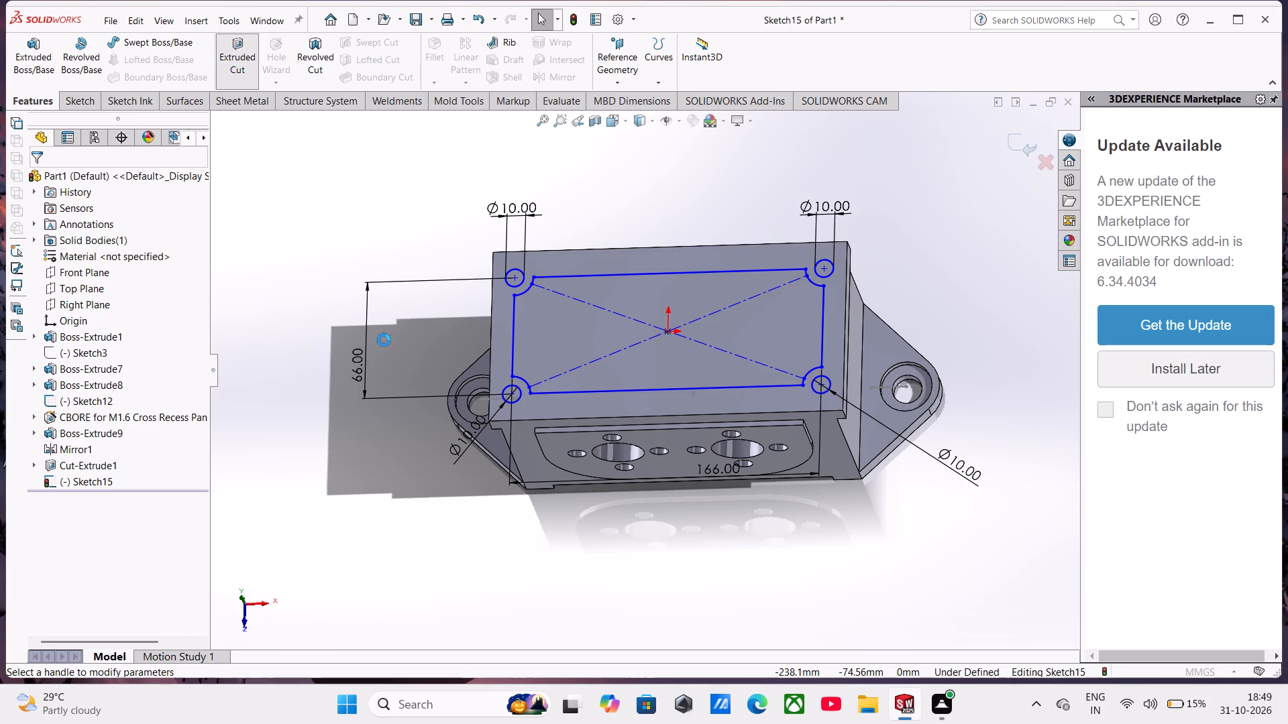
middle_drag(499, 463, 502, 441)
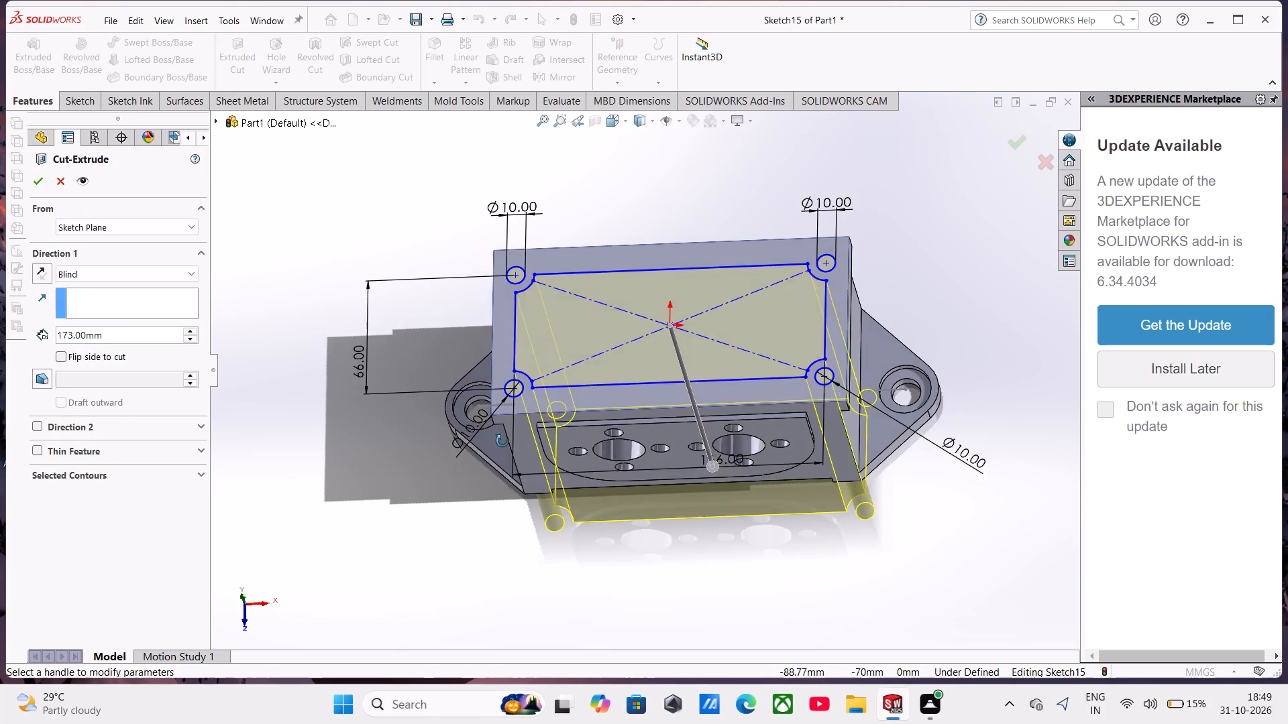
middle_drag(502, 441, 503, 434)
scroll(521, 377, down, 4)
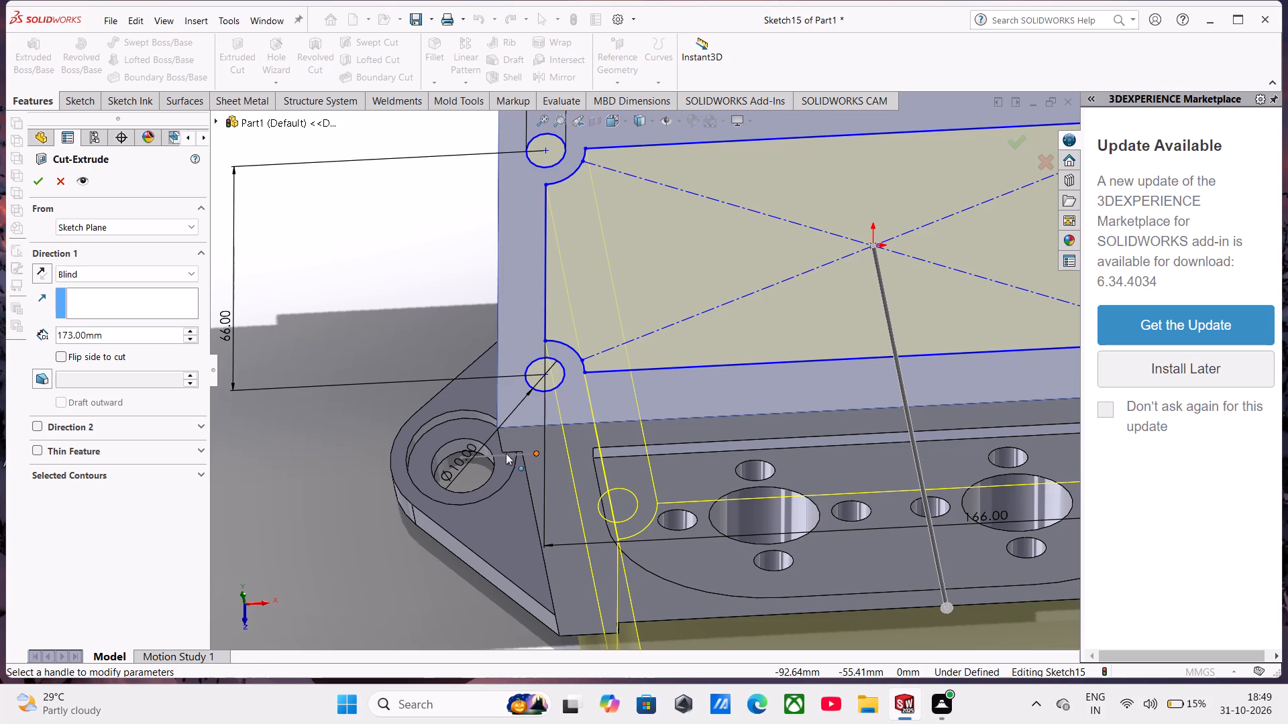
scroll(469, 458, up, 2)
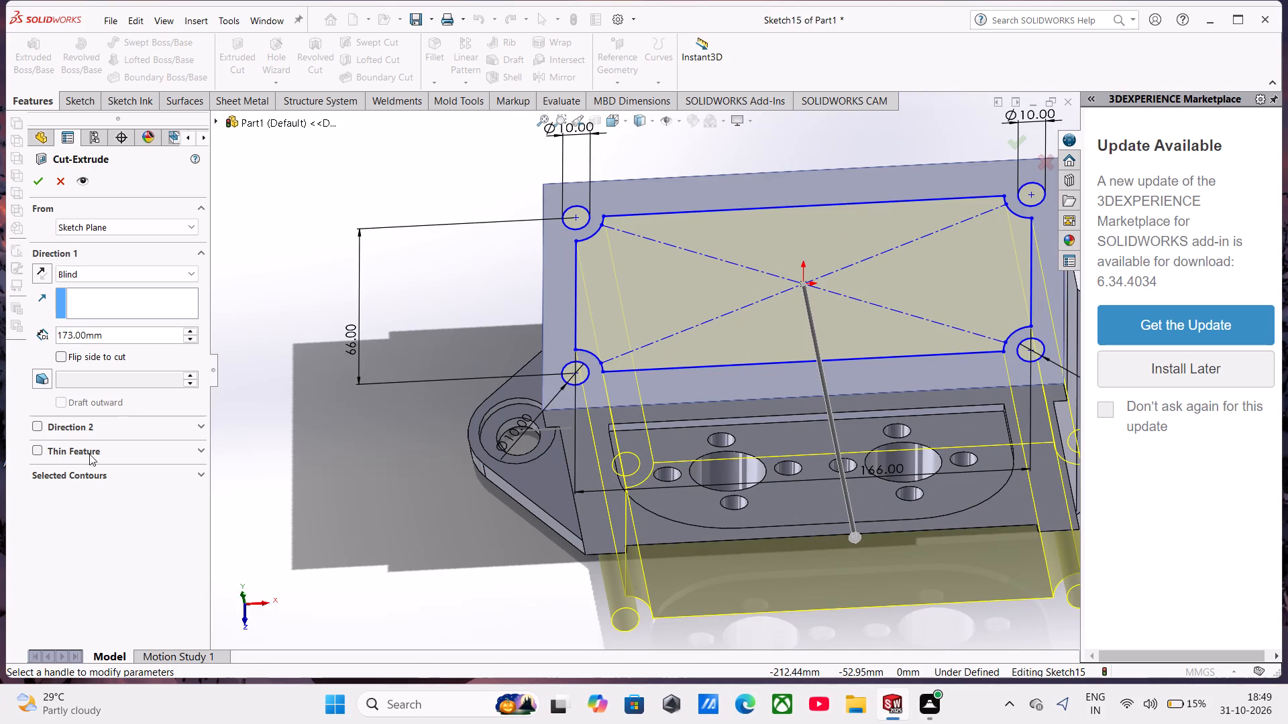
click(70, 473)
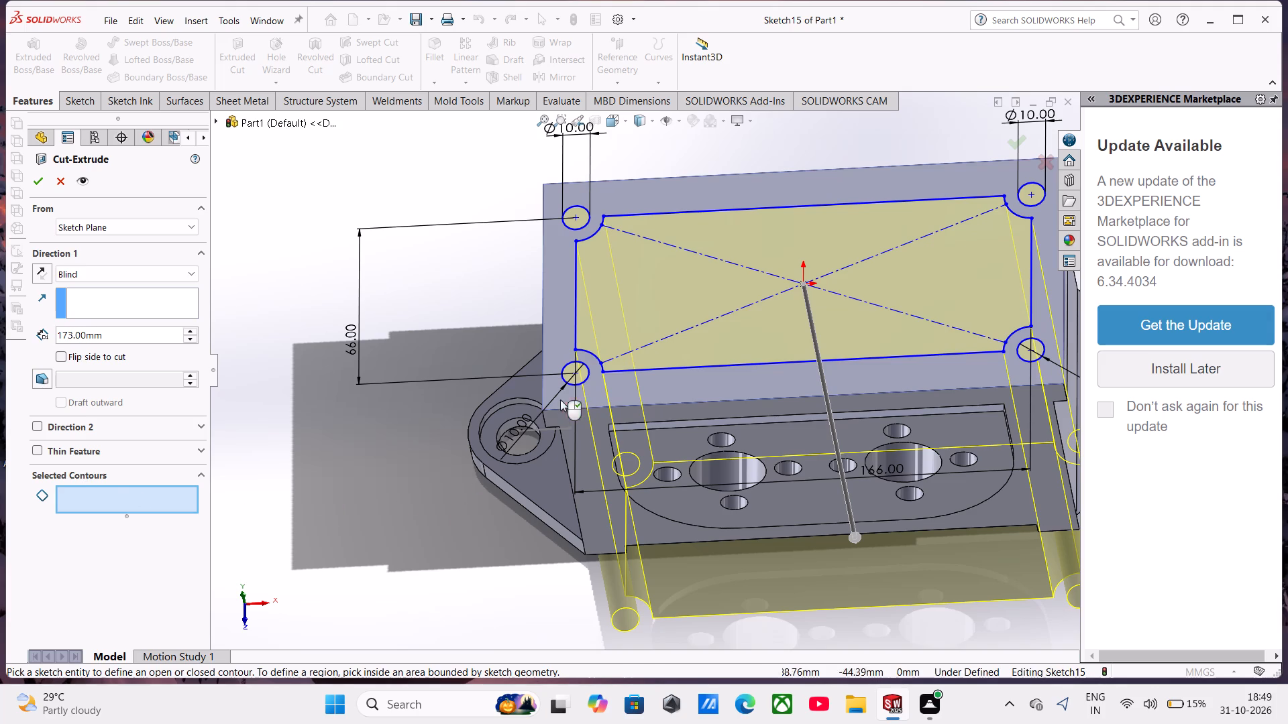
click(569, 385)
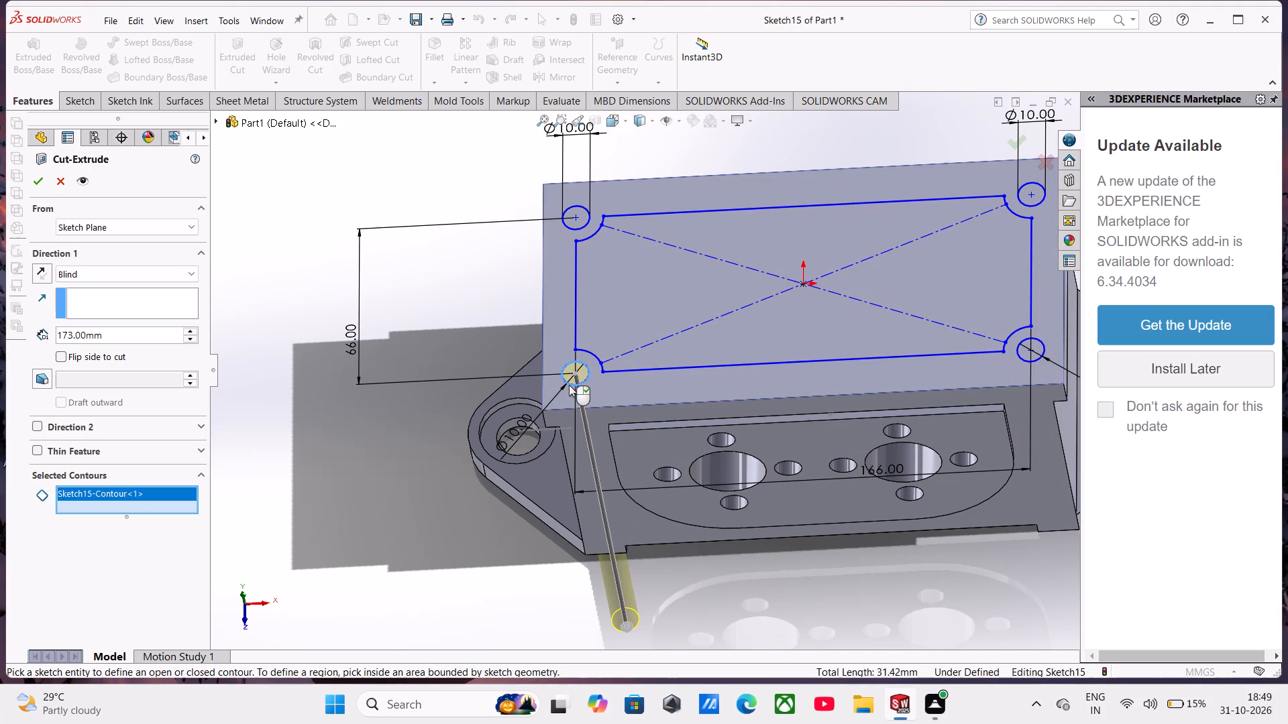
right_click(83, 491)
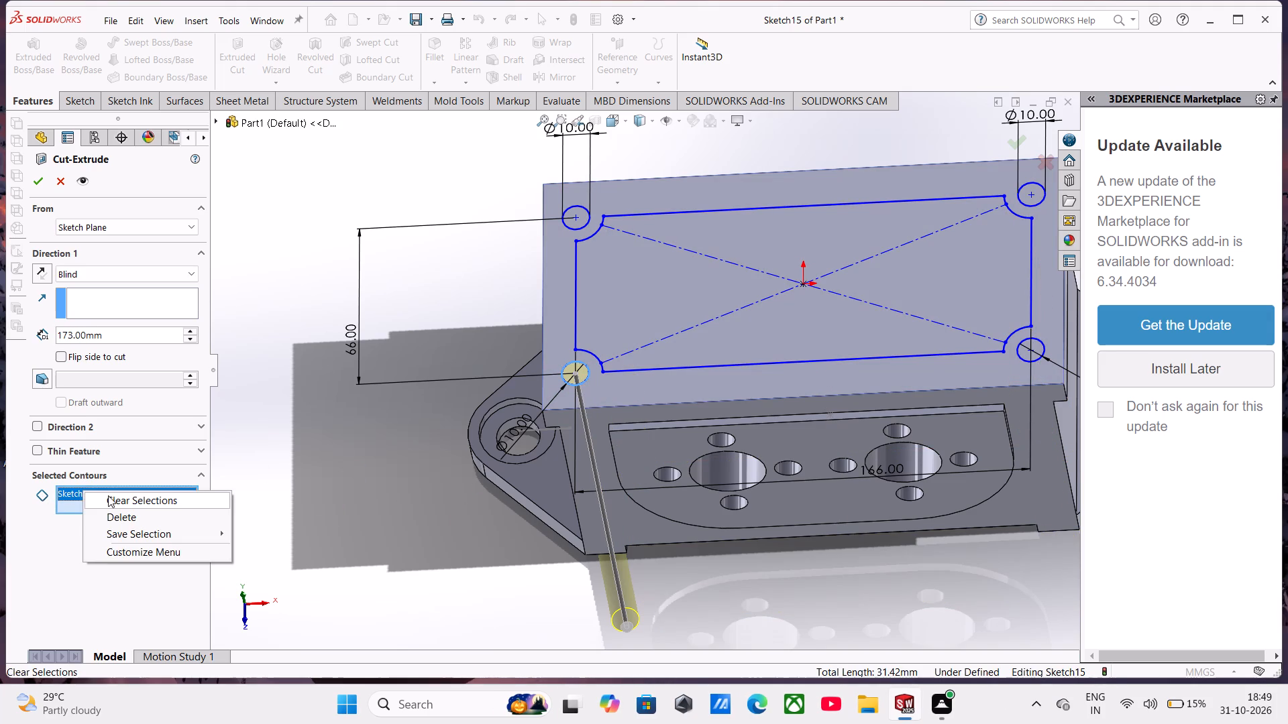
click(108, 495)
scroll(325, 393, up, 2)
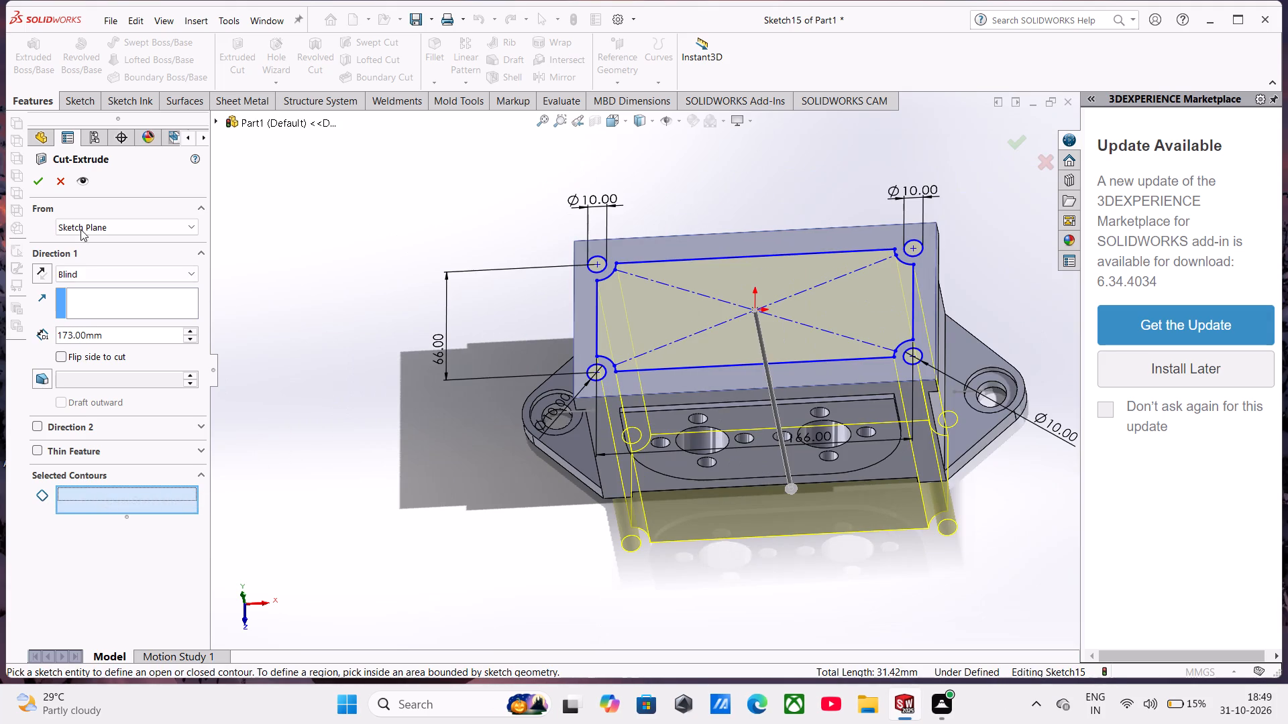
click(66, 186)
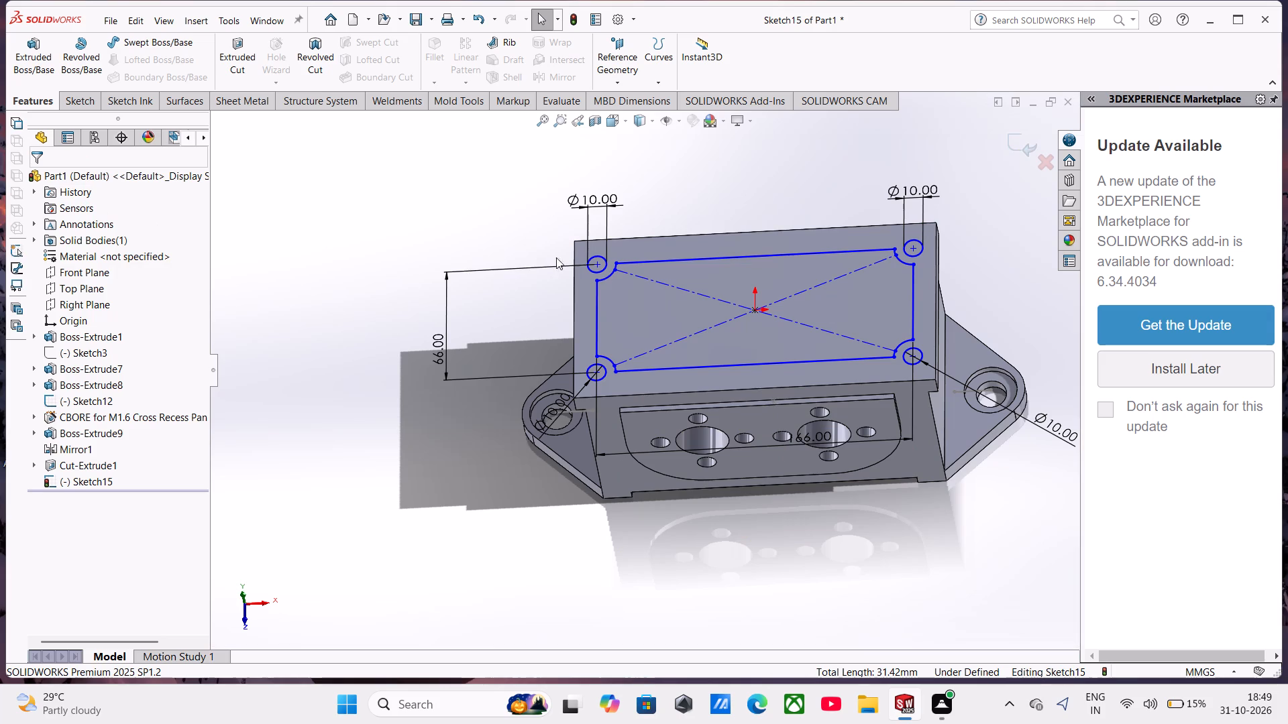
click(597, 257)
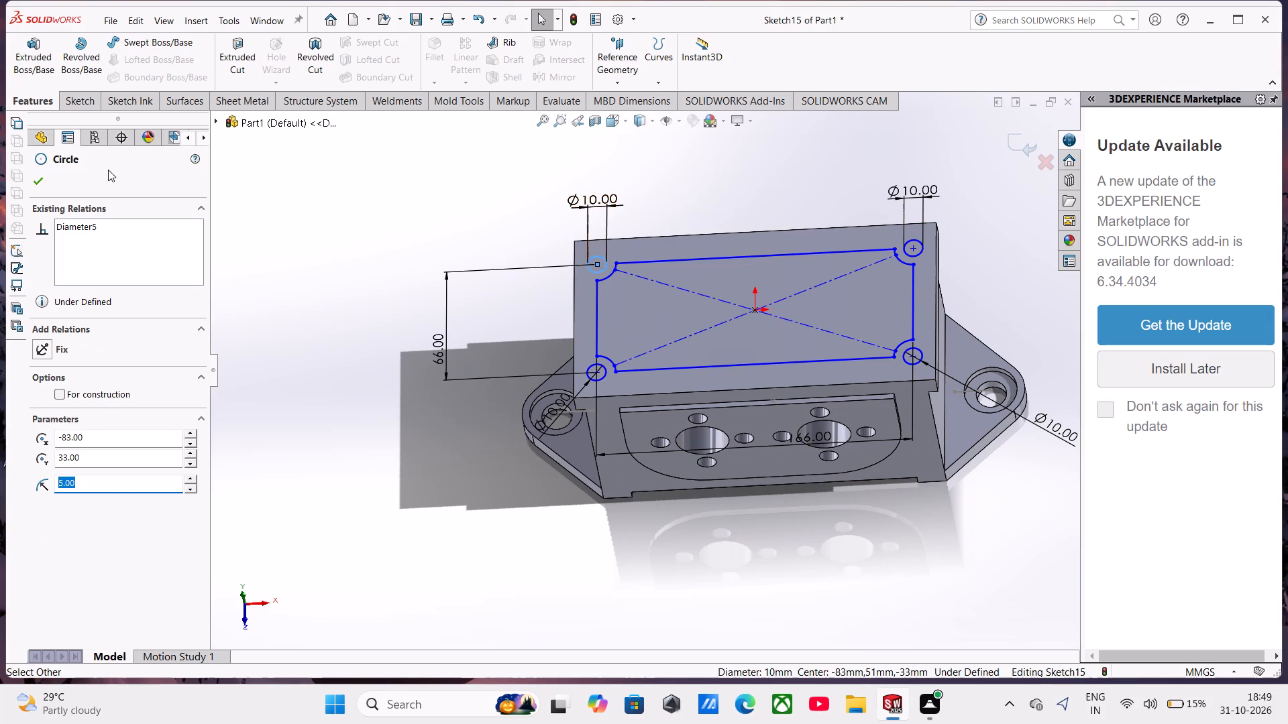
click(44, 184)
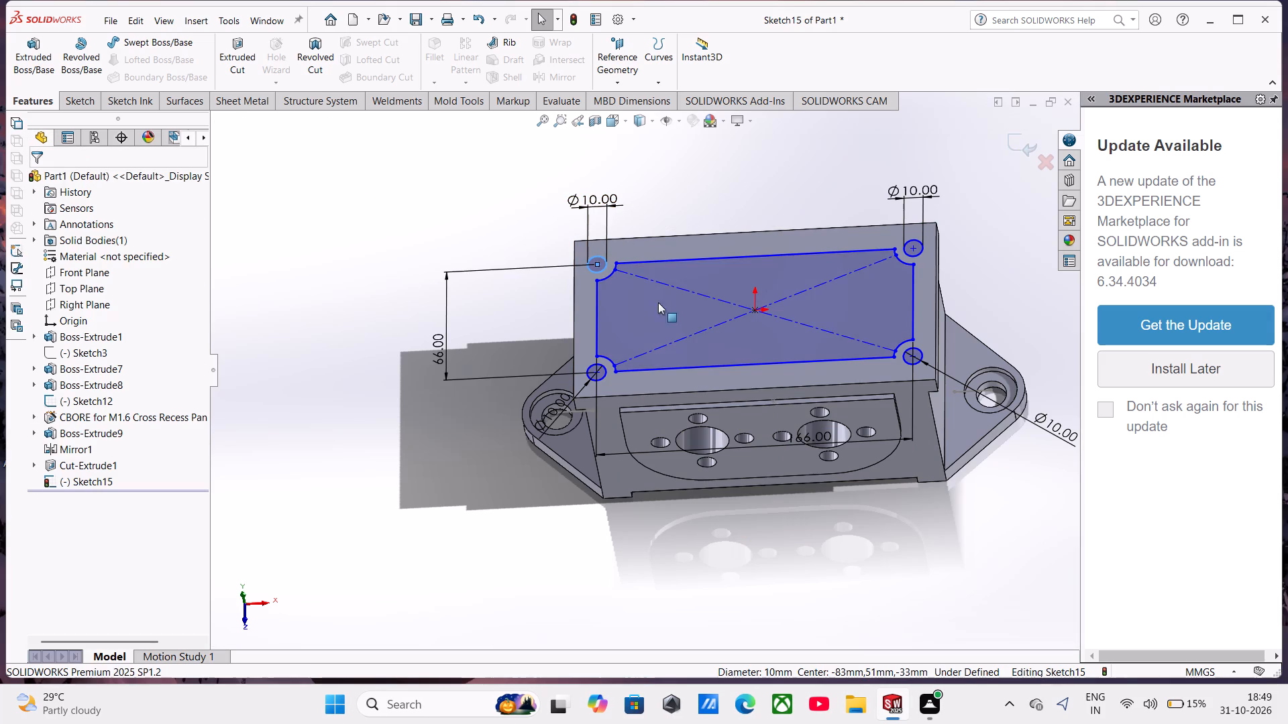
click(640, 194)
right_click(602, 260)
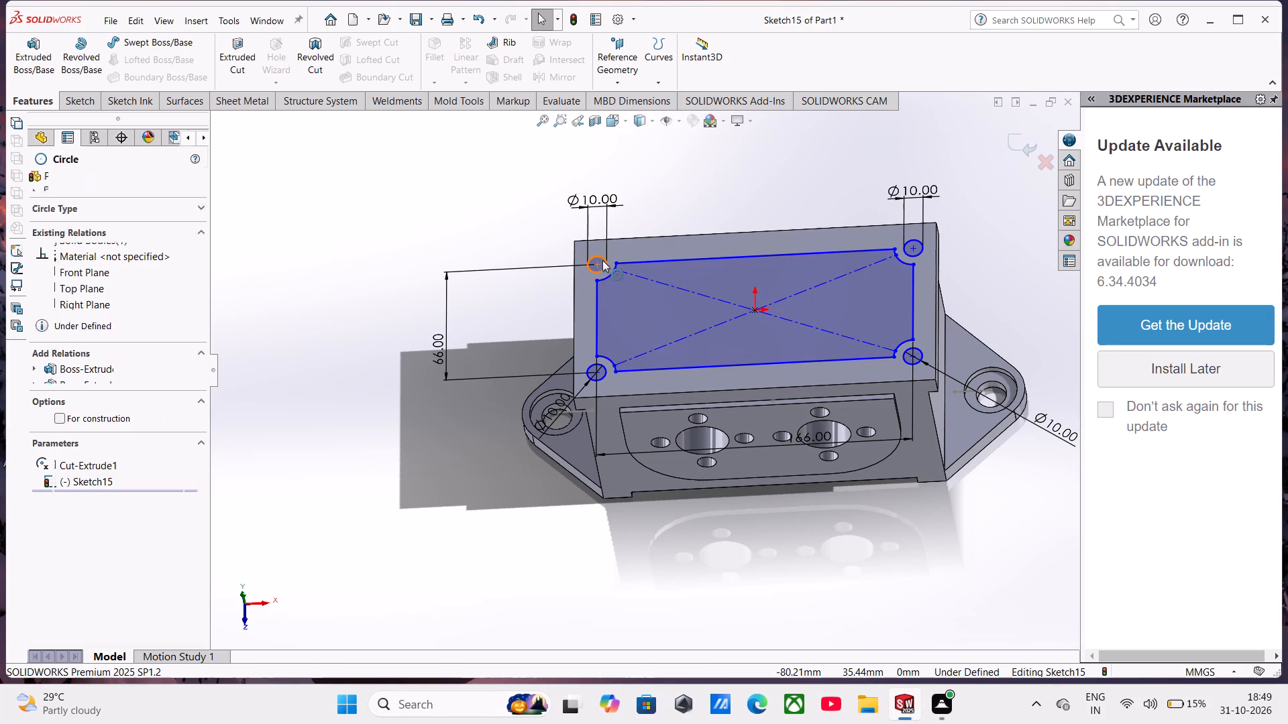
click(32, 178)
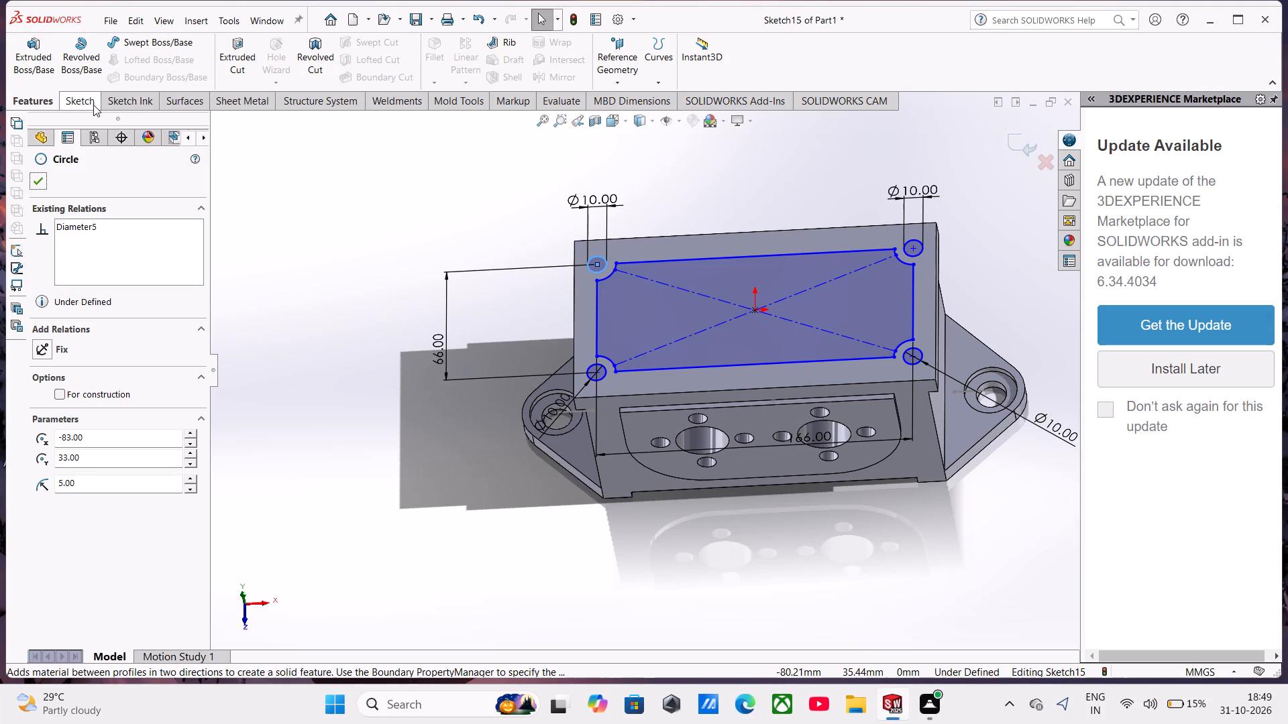
Trim away the four 10 mm circles at the corner notches, leaving only the notched profile.
click(93, 105)
click(56, 47)
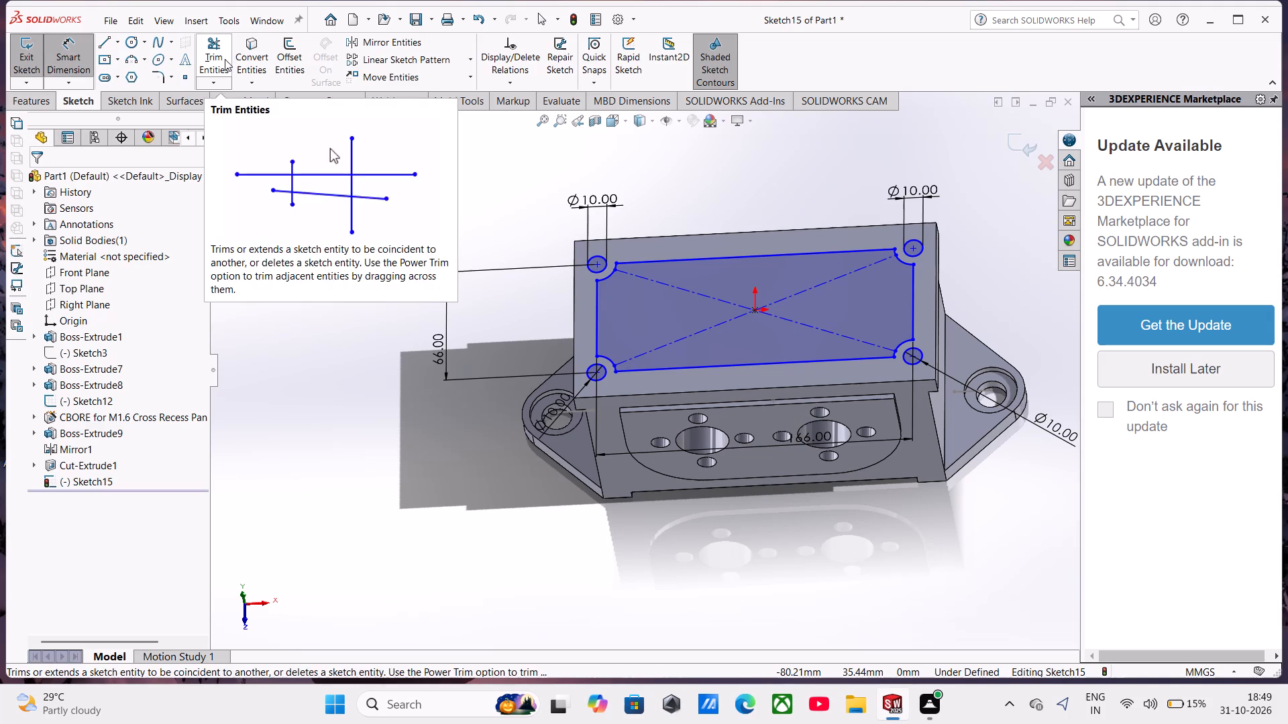
click(225, 59)
click(604, 257)
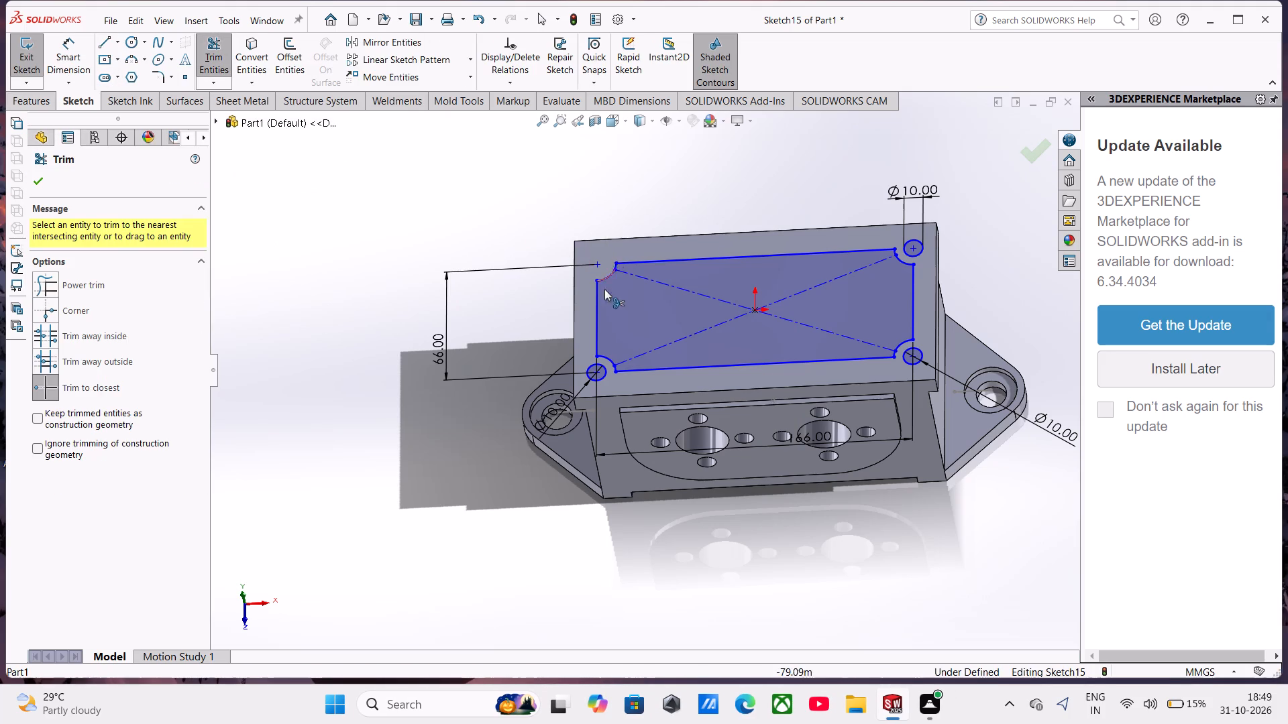
click(603, 363)
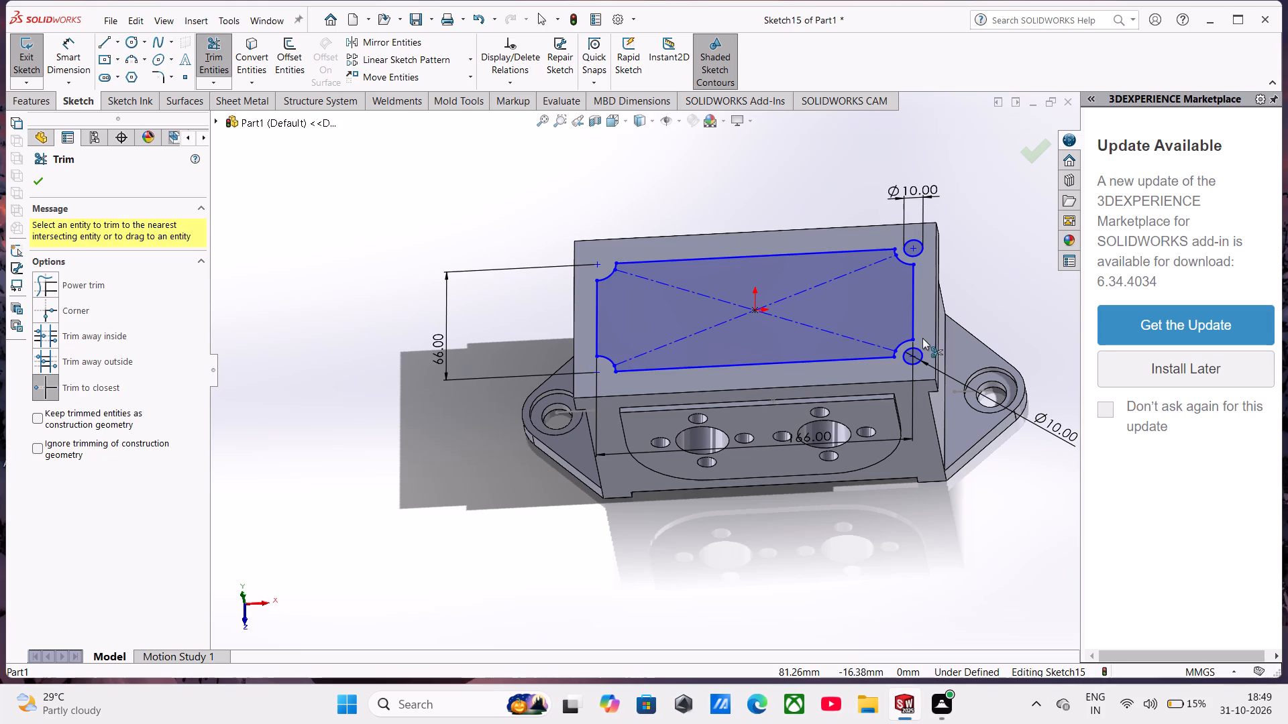
click(912, 347)
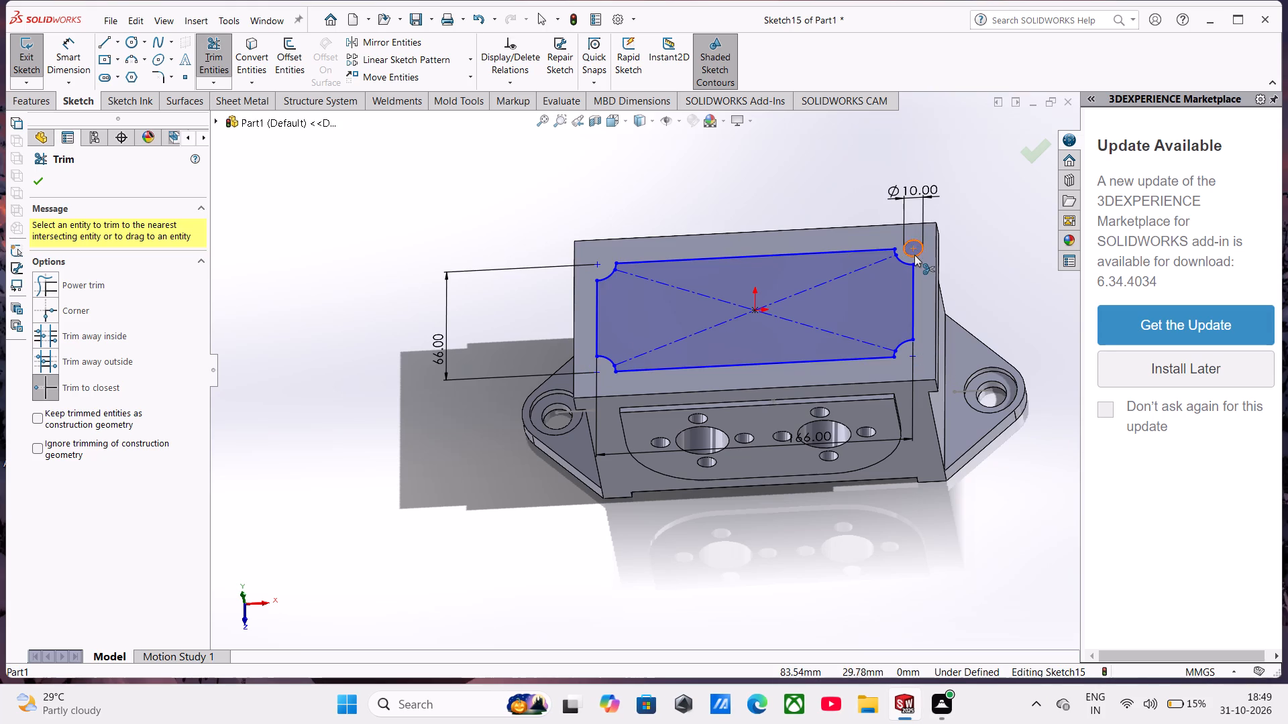
click(914, 255)
Cut-extrude the notched profile from the block's top face to a blind depth of 97 mm.
scroll(903, 263, down, 5)
scroll(816, 328, up, 4)
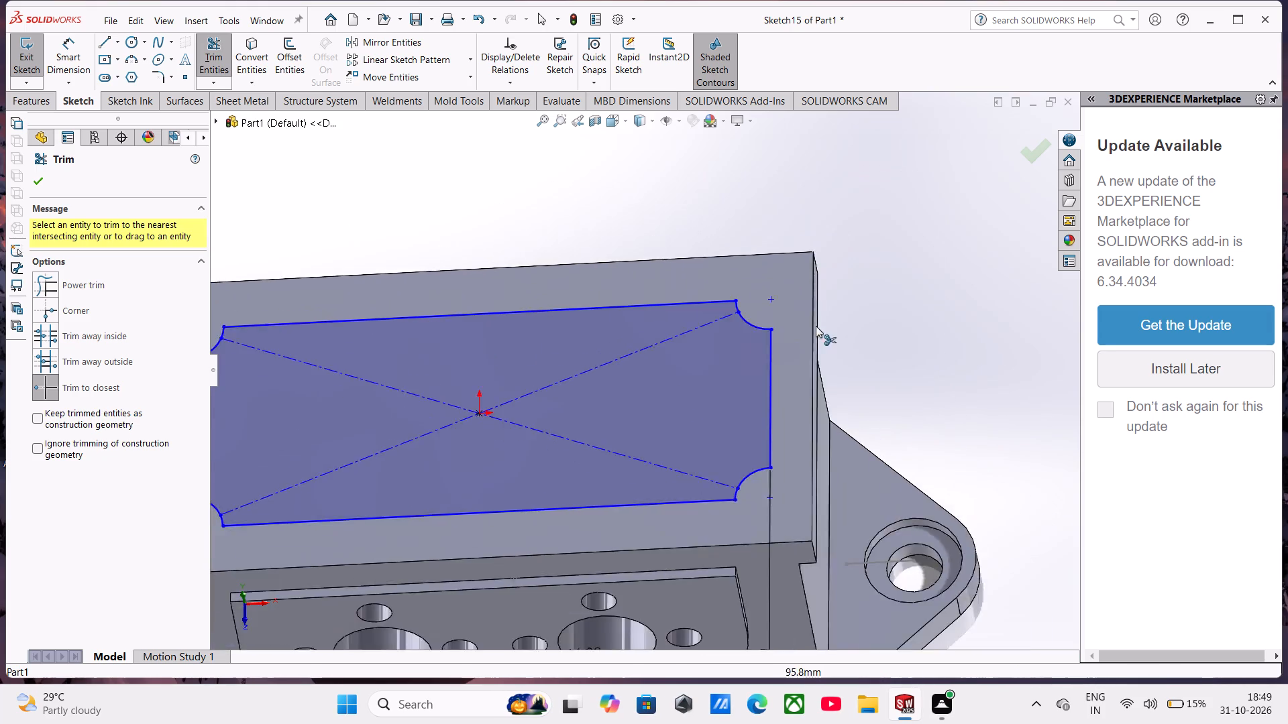
scroll(816, 326, up, 2)
click(48, 93)
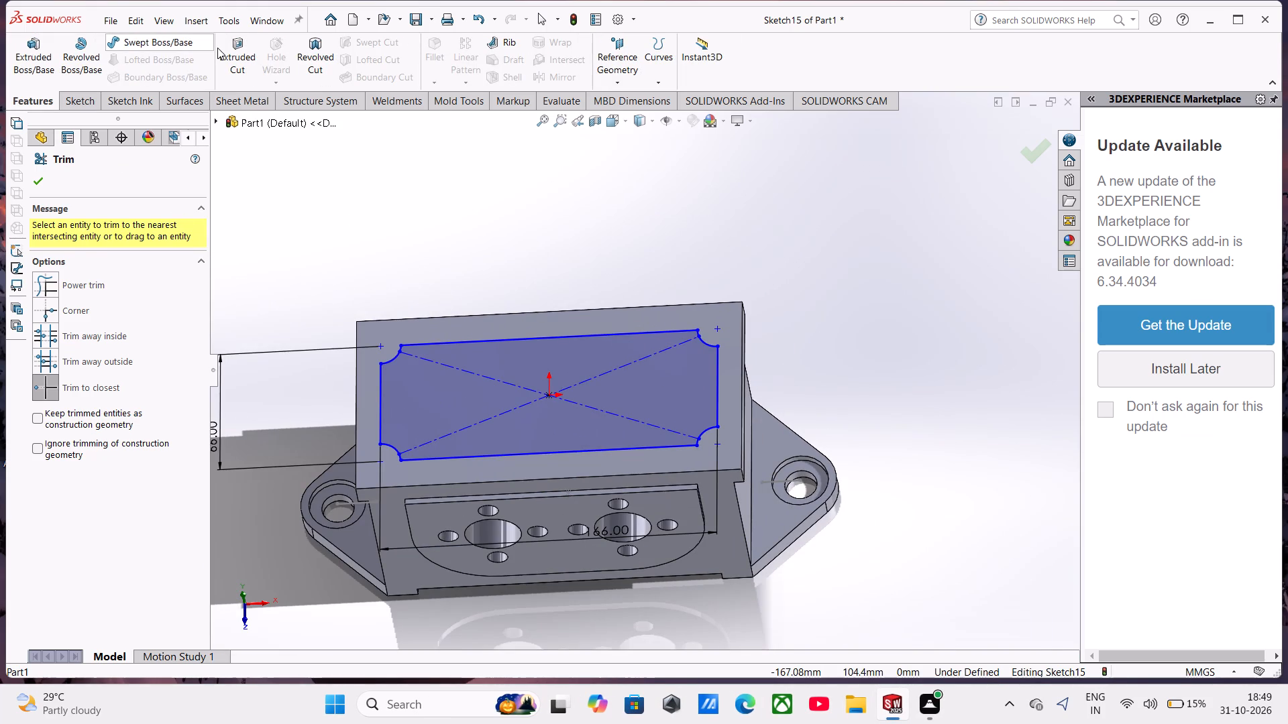
click(218, 48)
middle_drag(478, 418, 479, 346)
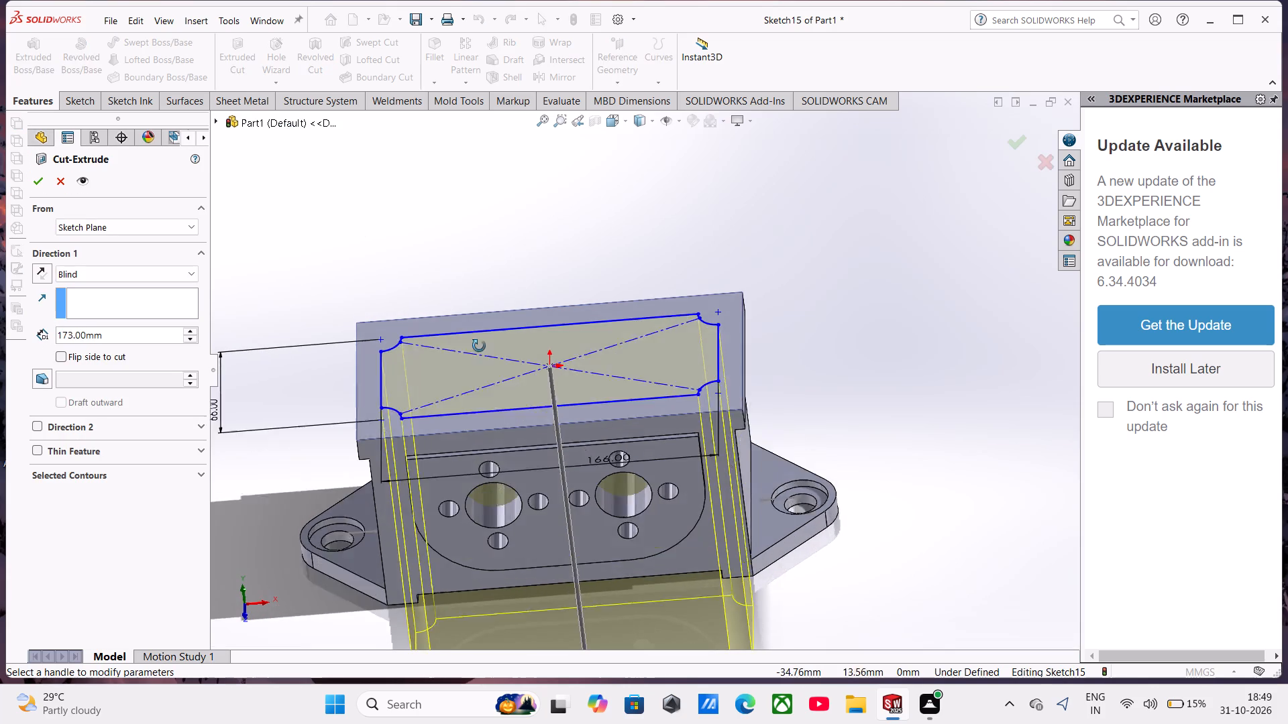
middle_drag(479, 346, 479, 323)
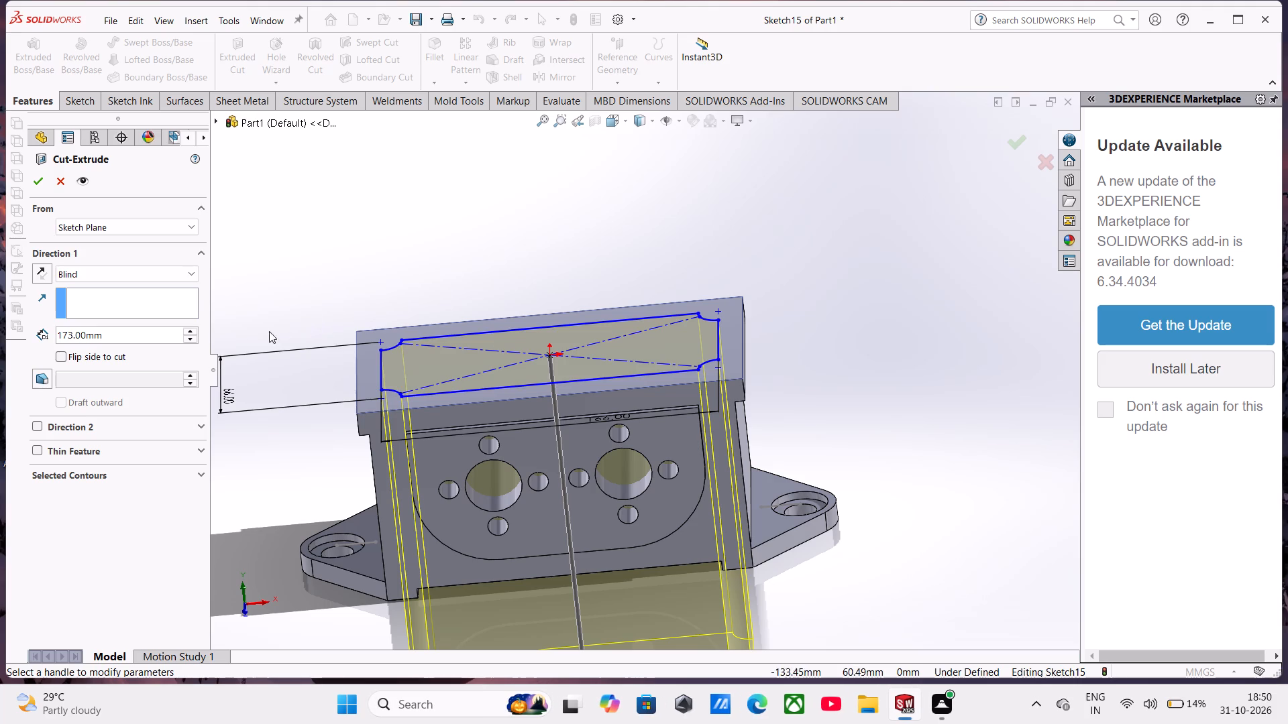
drag(149, 339, 56, 344)
text(97)
key(Return)
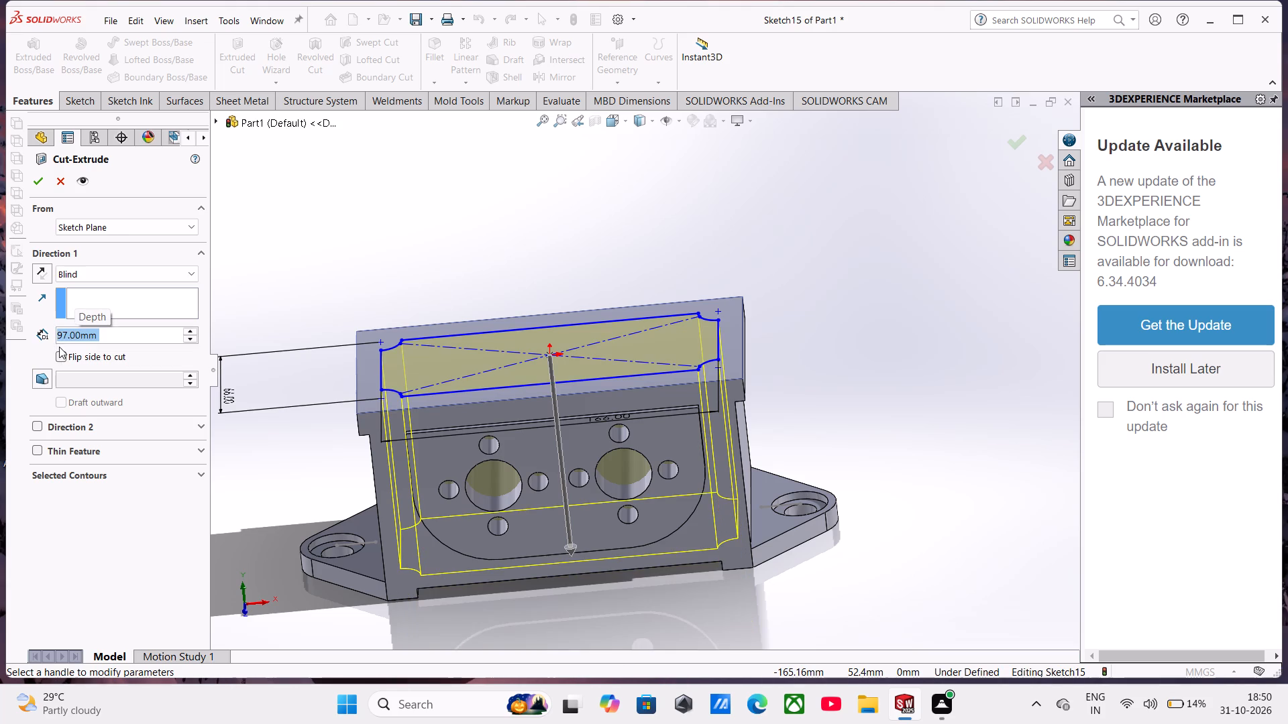
click(34, 172)
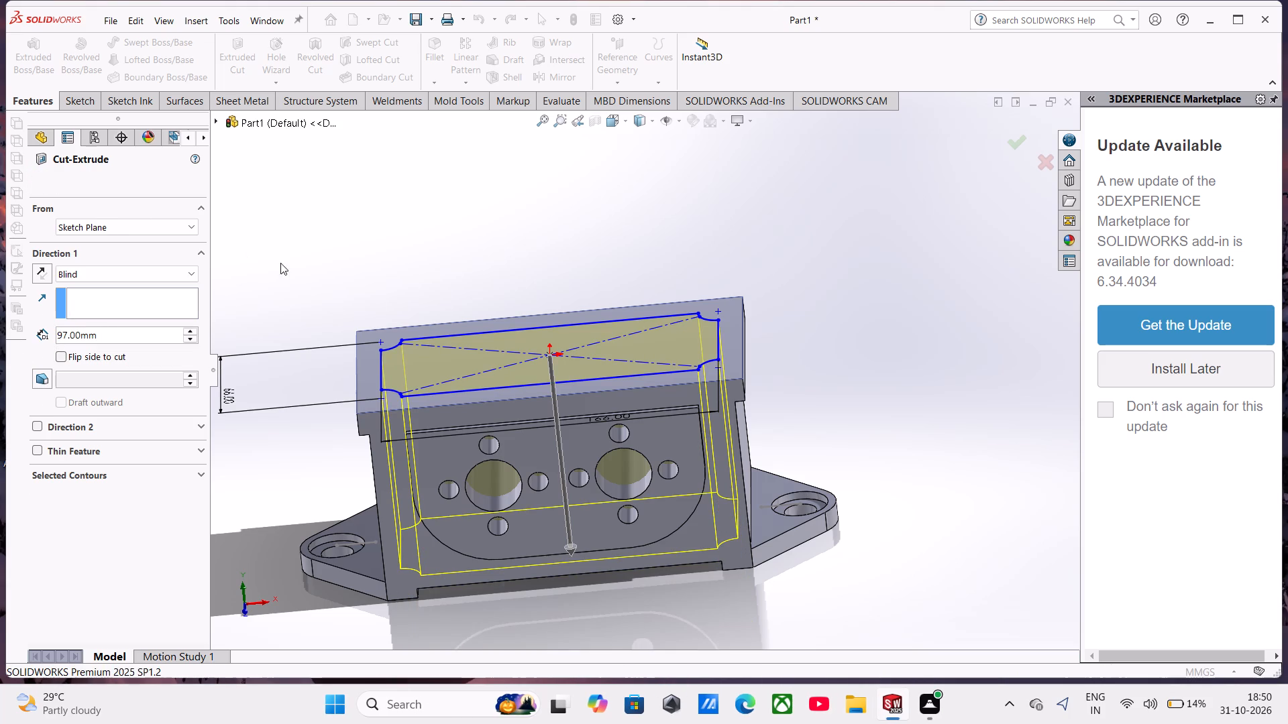
Start a new sketch on the block's top rim face around the notched pocket.
middle_drag(480, 343, 468, 447)
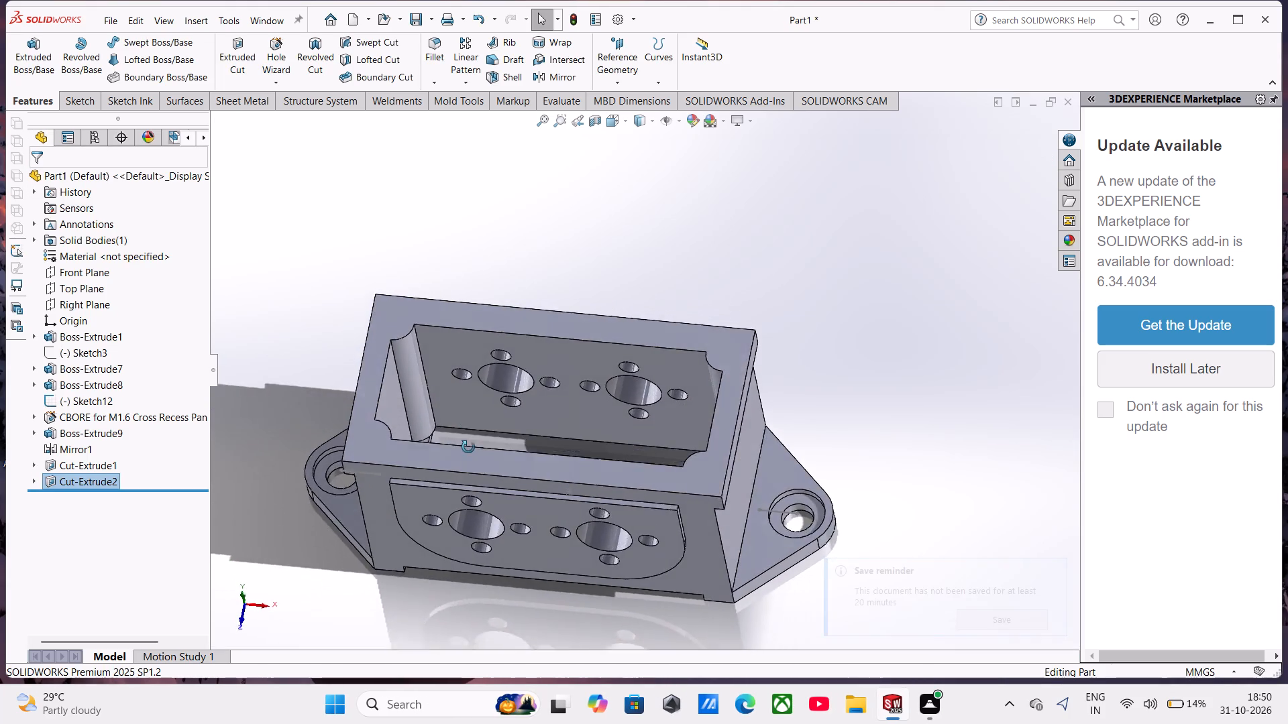
middle_drag(468, 447, 470, 396)
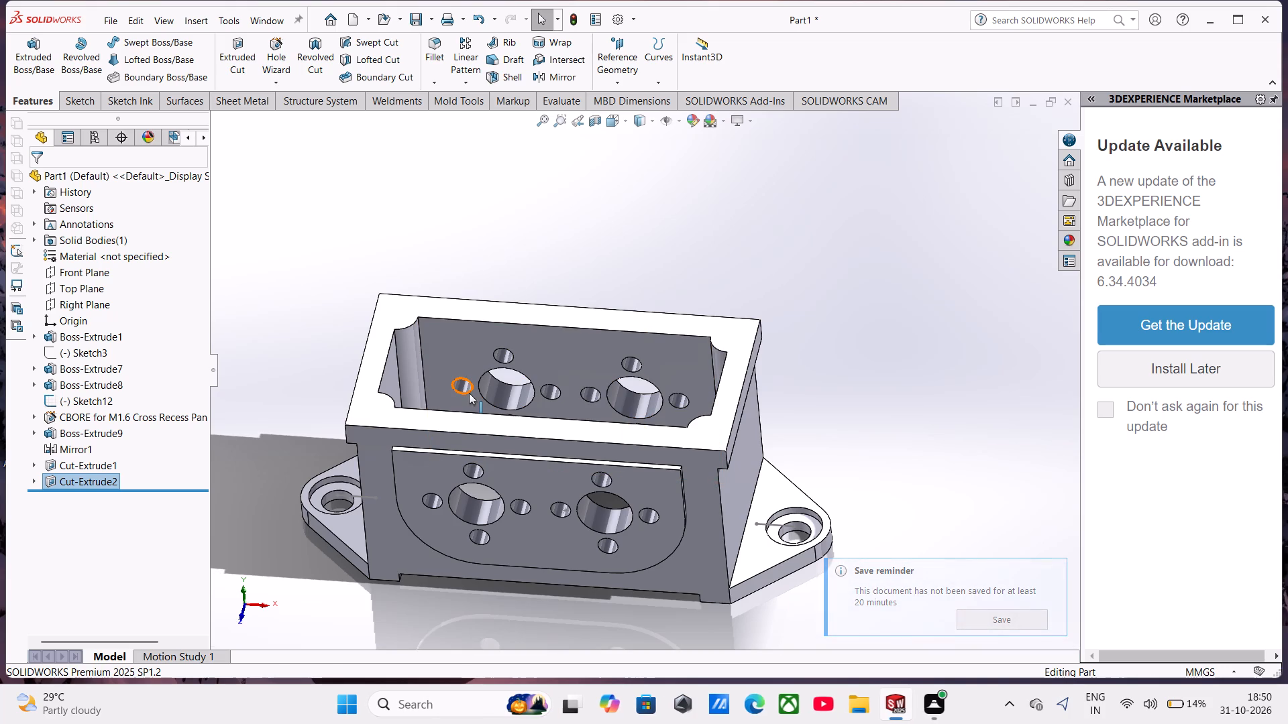
click(370, 403)
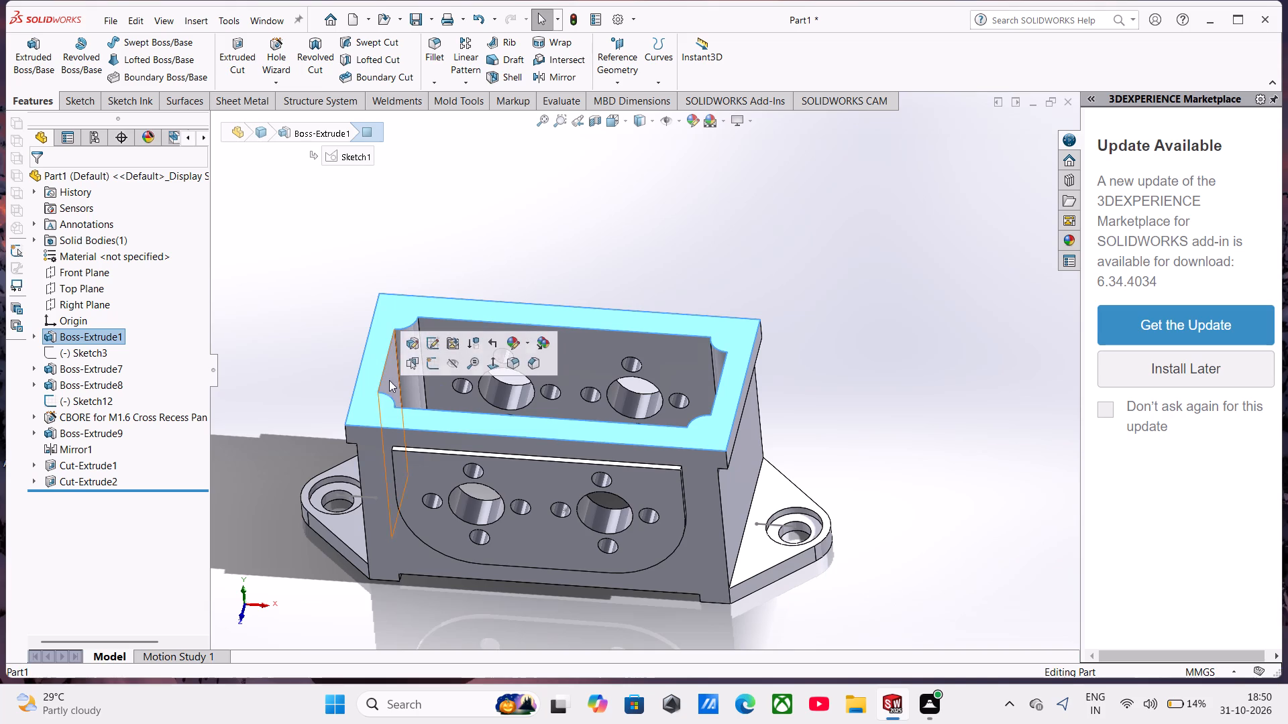
click(426, 363)
click(522, 223)
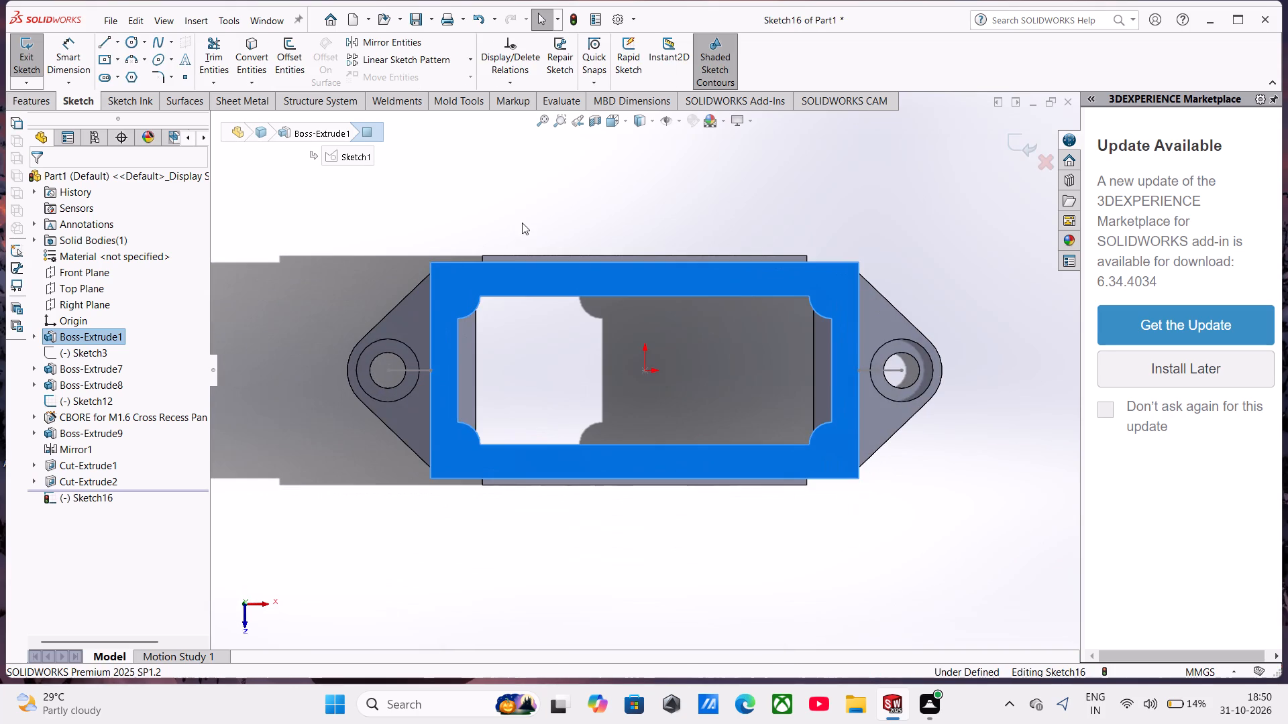
Sketch a vertical line along the pocket's left edge to the block's outer edge, and a horizontal line crossing it from the upper-left notch's end.
click(136, 45)
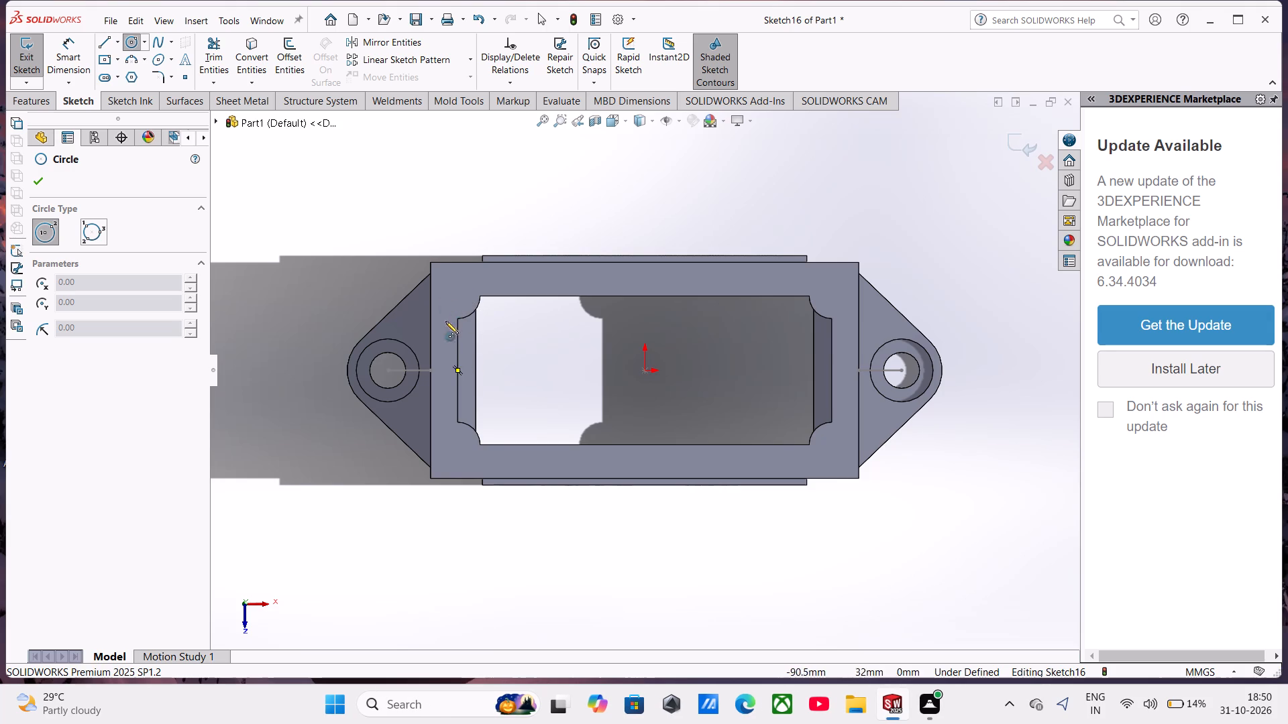
click(98, 44)
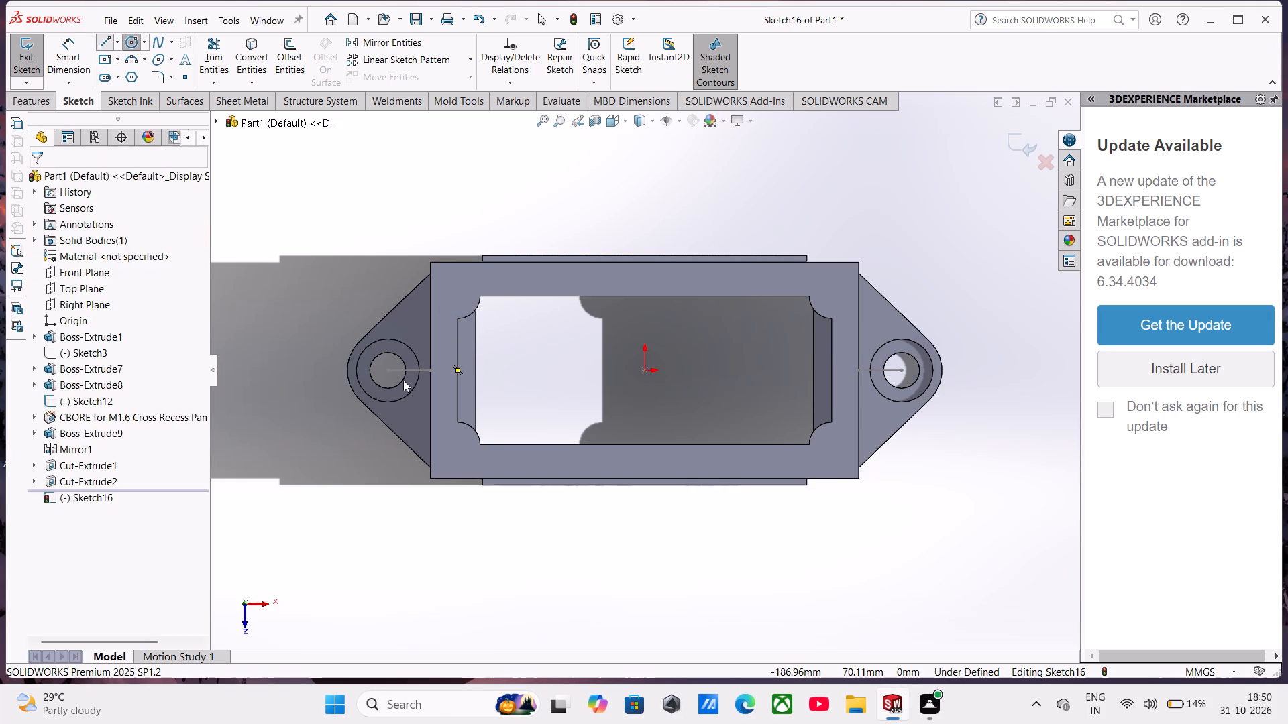
click(456, 420)
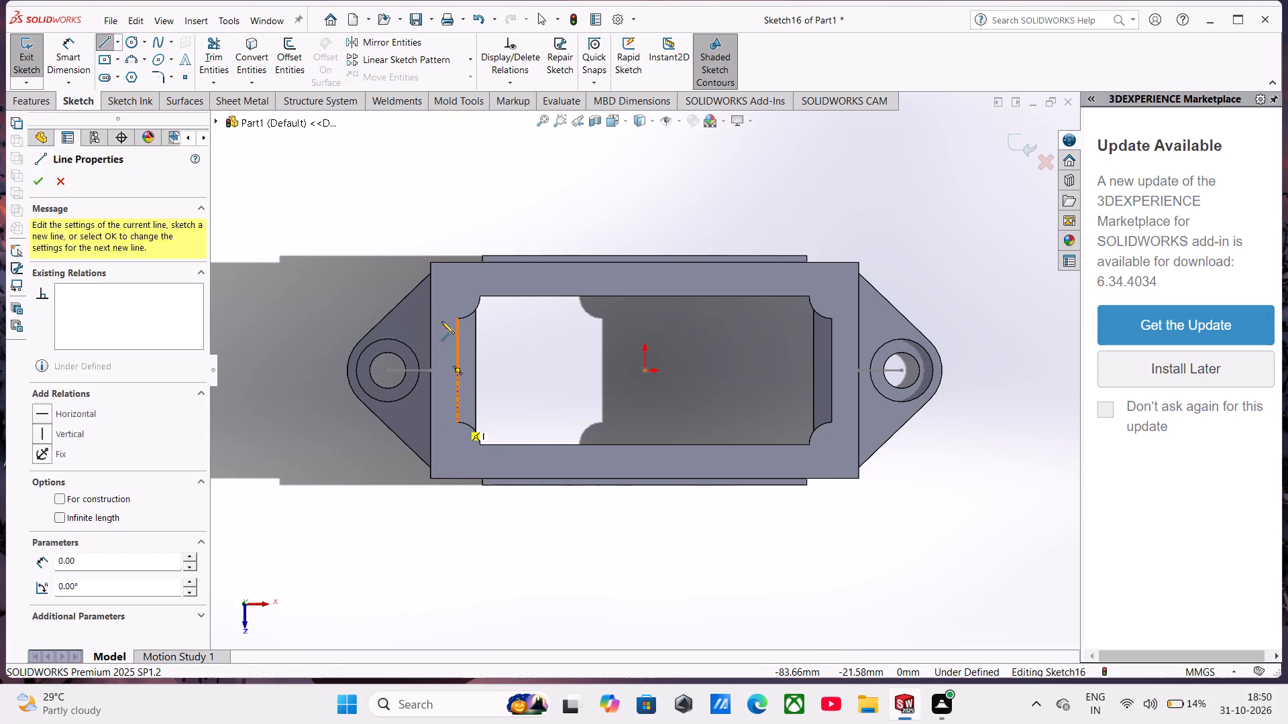
click(458, 259)
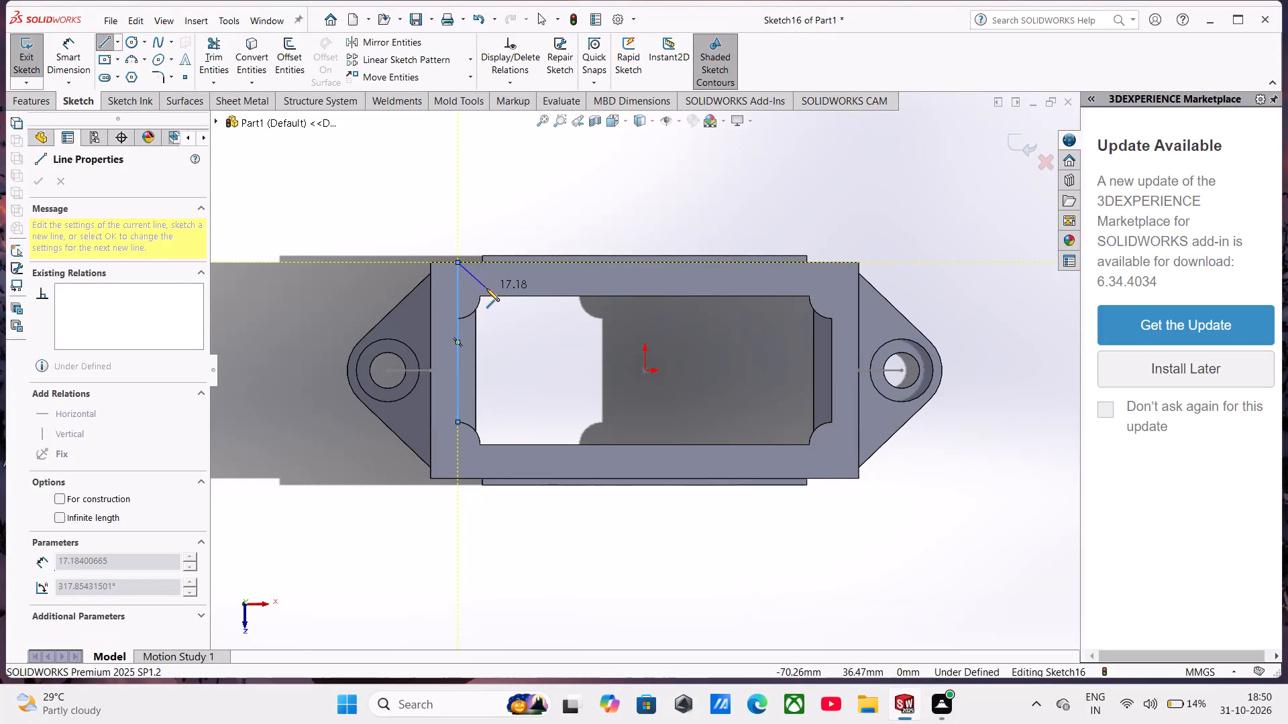
key(Escape)
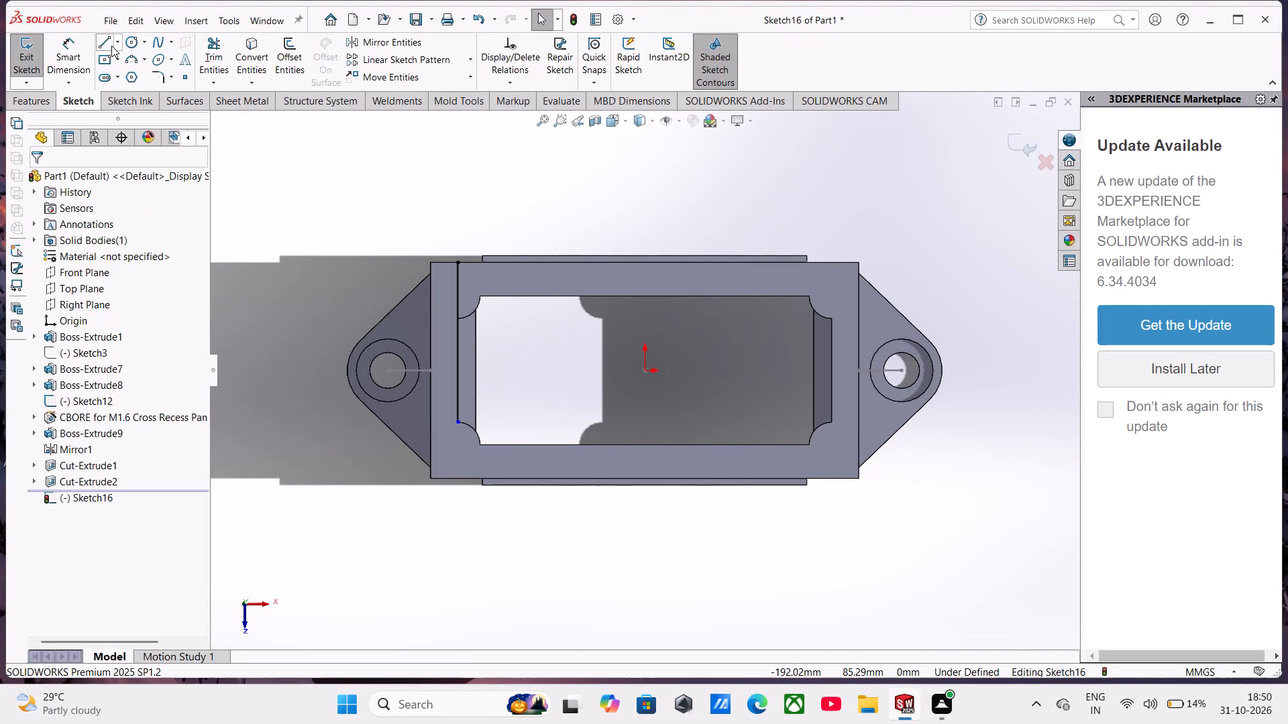
click(107, 45)
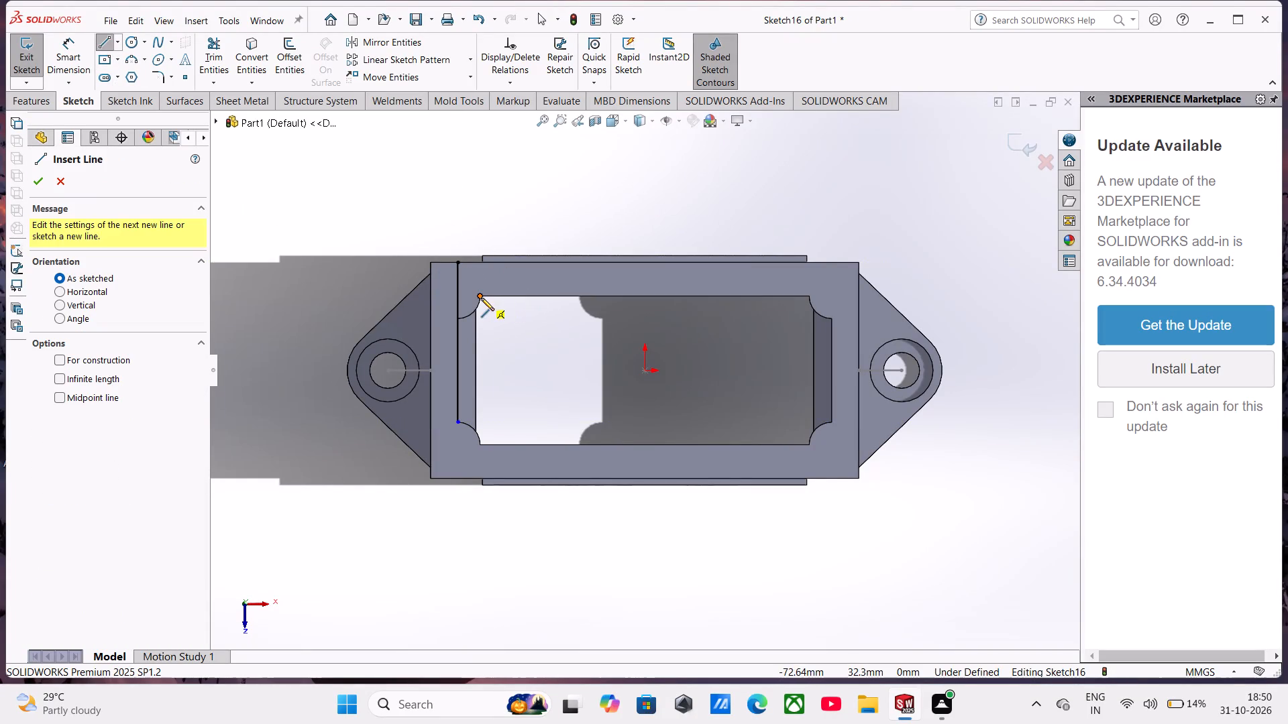
click(481, 298)
click(434, 298)
key(Escape)
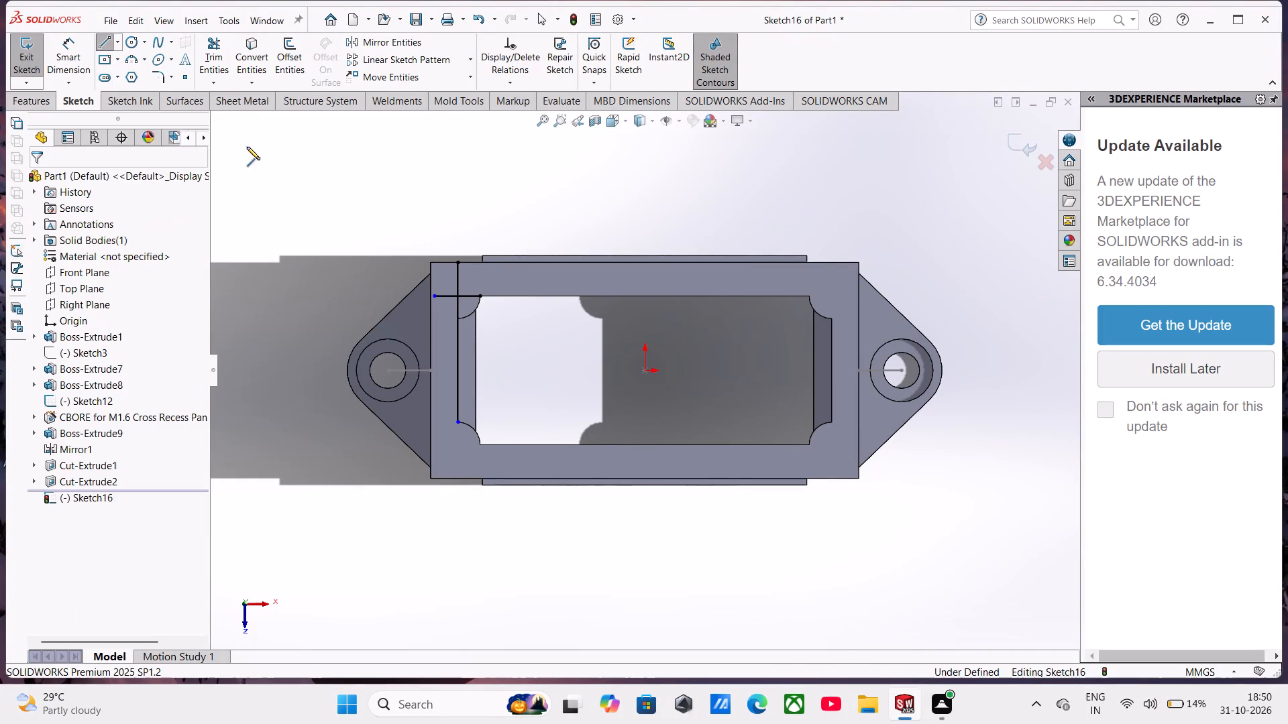
Trim the overhanging ends of both lines so they meet in a corner at the upper-left notch's centre.
click(223, 60)
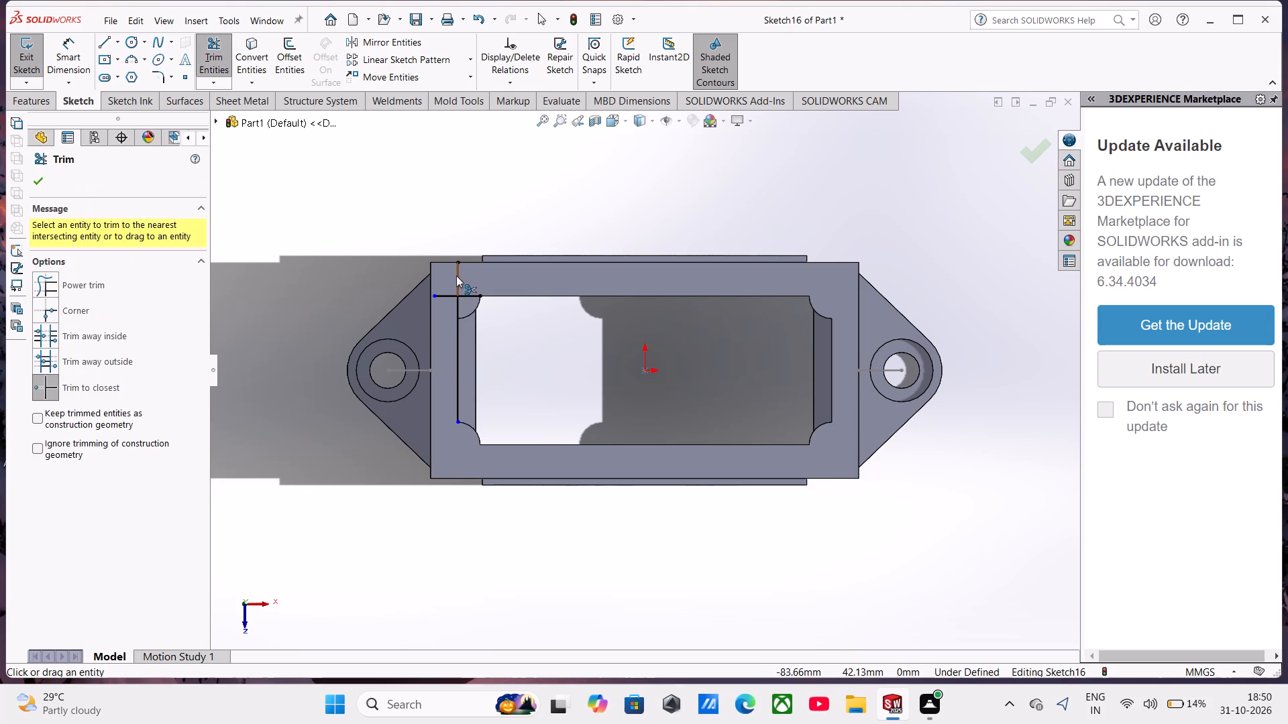
click(456, 276)
click(442, 296)
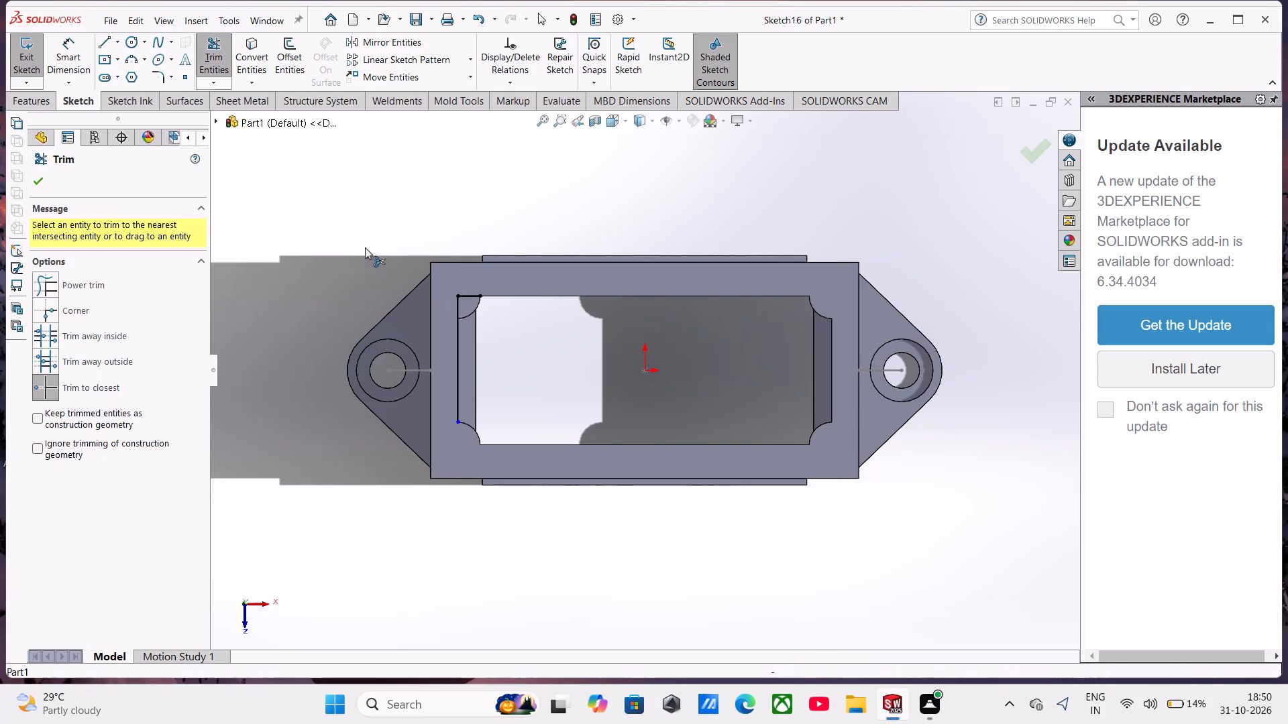
Sketch a circle centred where the two lines meet and dimension it to 10 mm diameter.
click(134, 49)
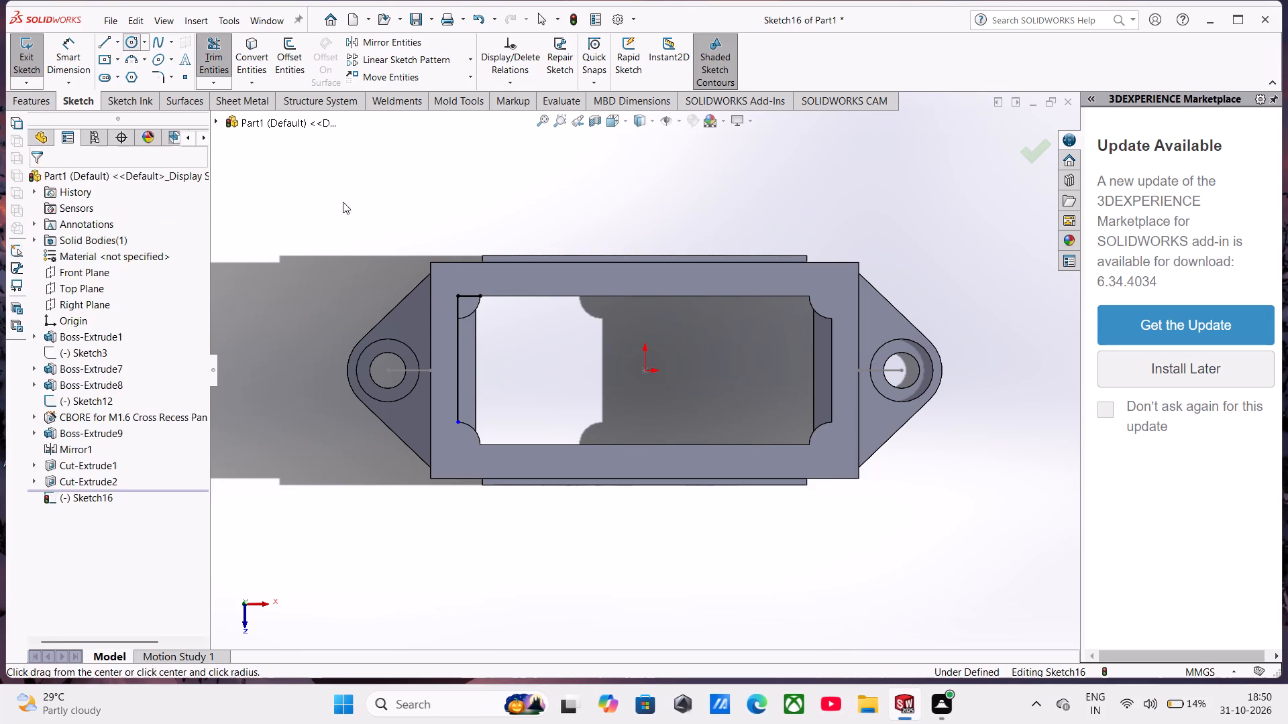
click(454, 296)
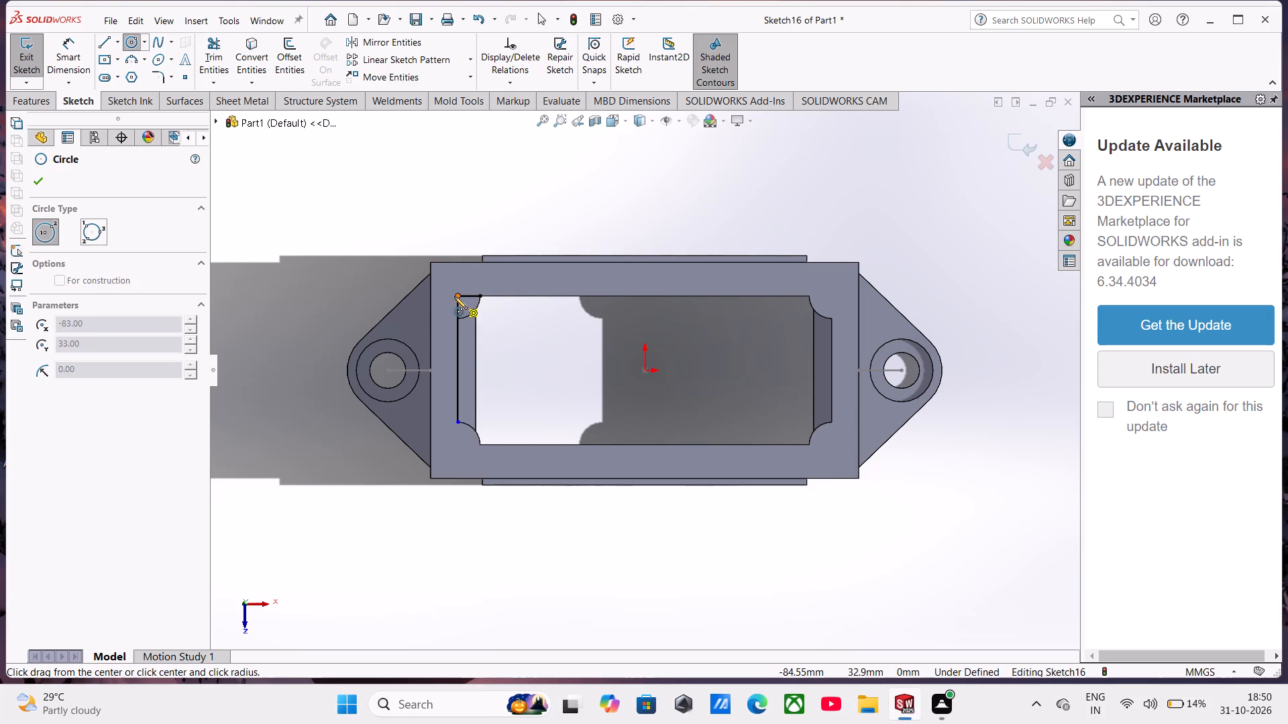
click(450, 306)
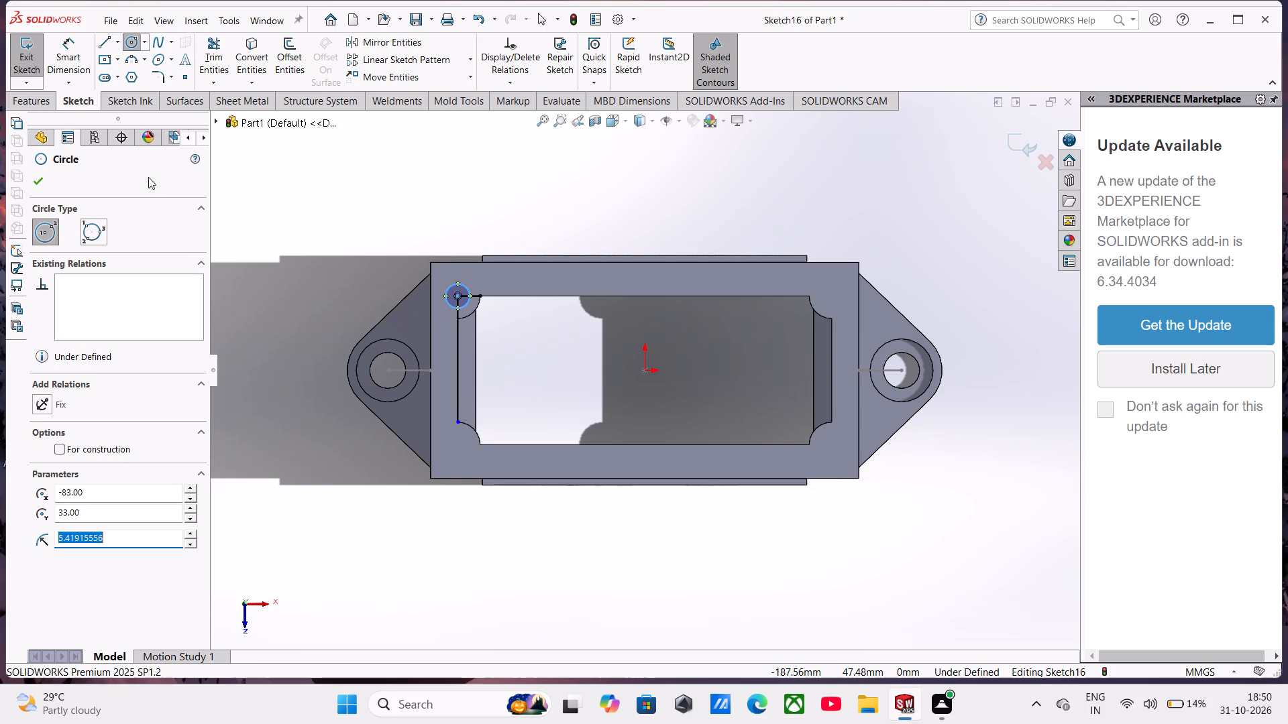
click(79, 62)
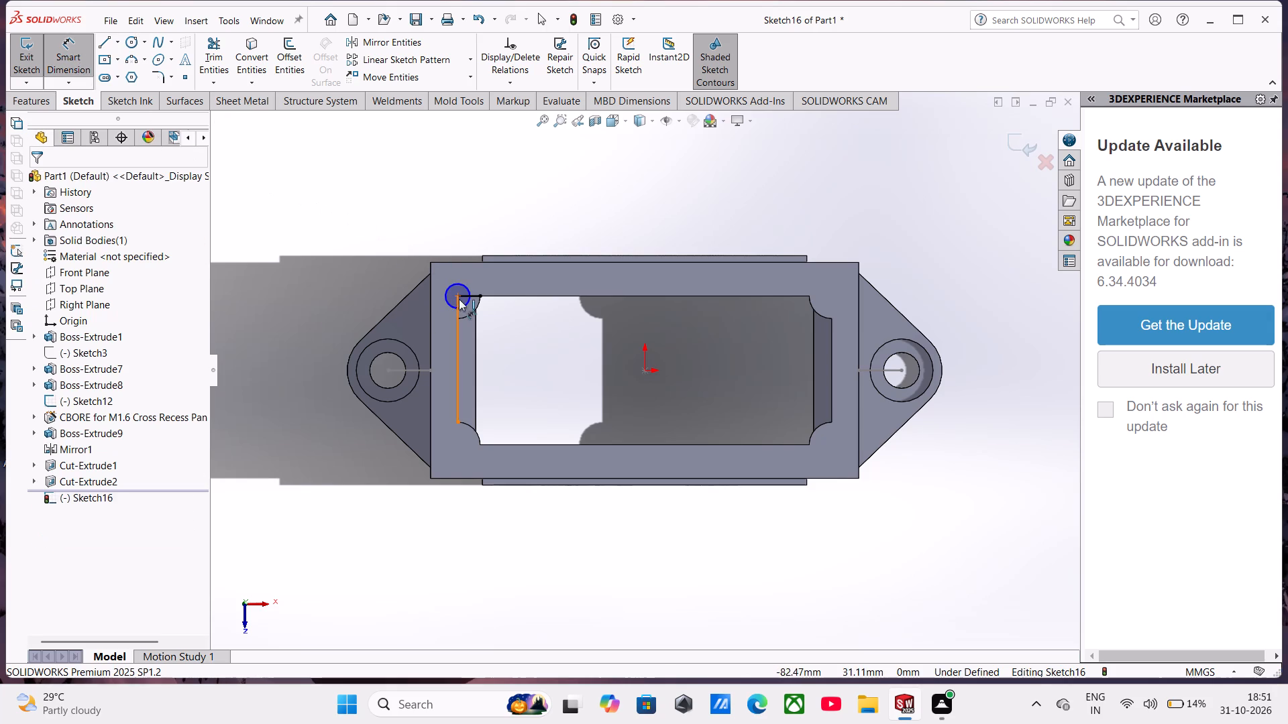
click(449, 285)
click(372, 294)
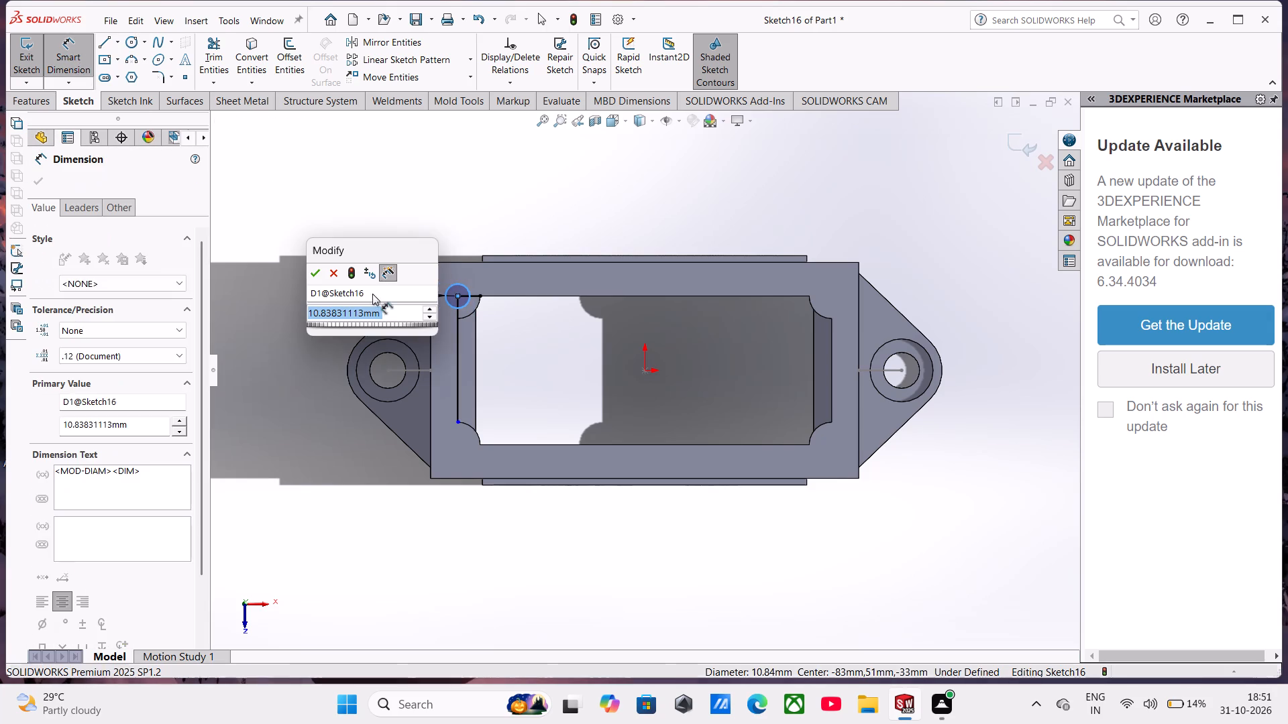
text(10)
key(Return)
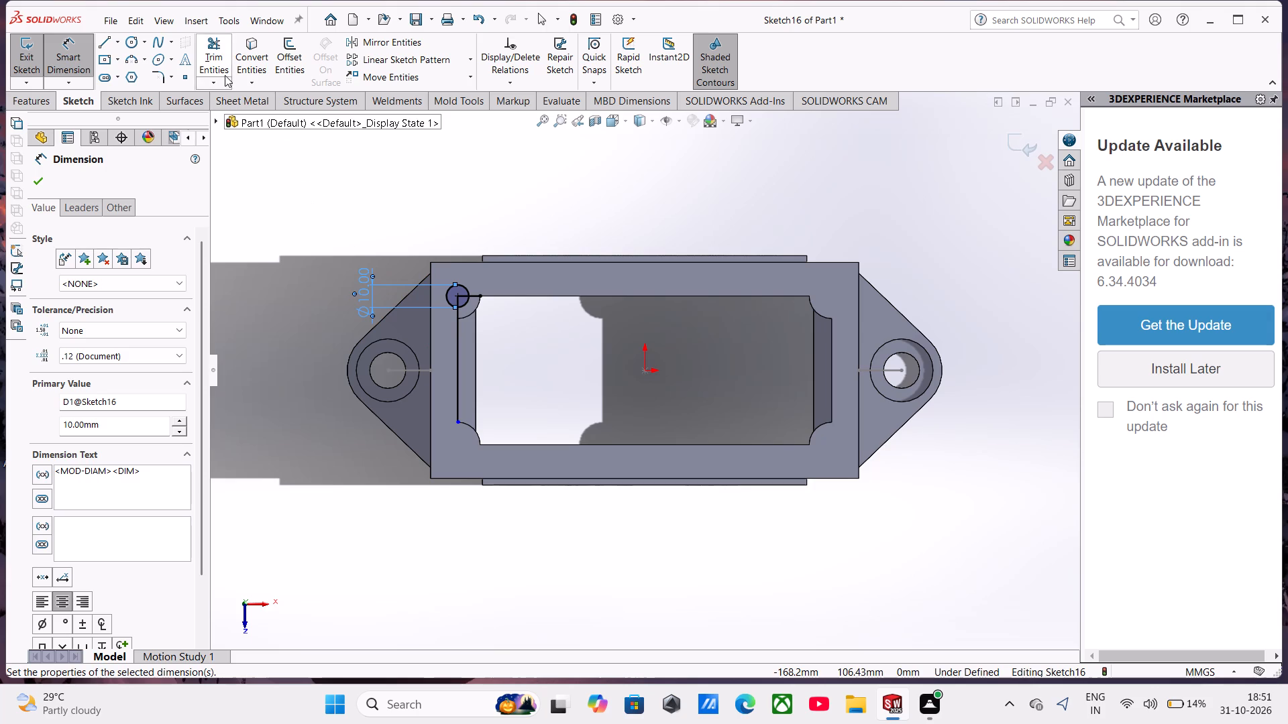
Trim away the vertical and horizontal helper lines, leaving only the 10 mm circle at the upper-left notch.
click(225, 75)
click(455, 362)
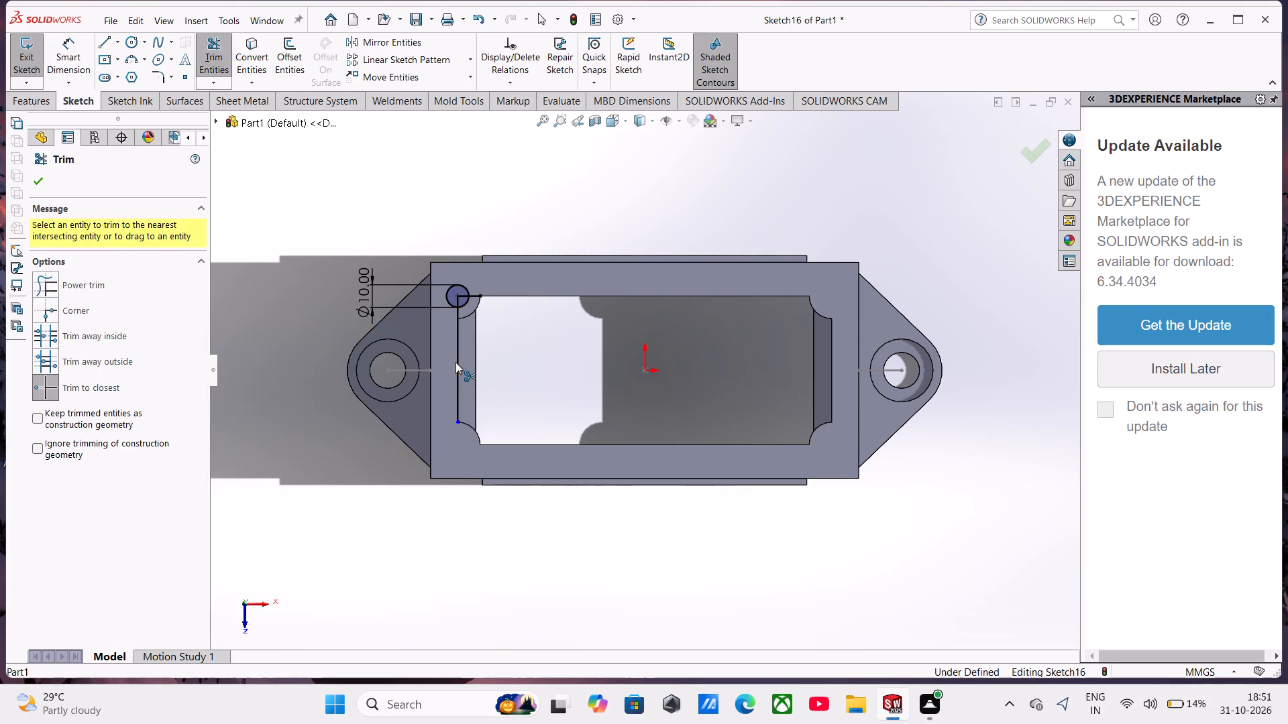
scroll(450, 327, down, 4)
click(517, 284)
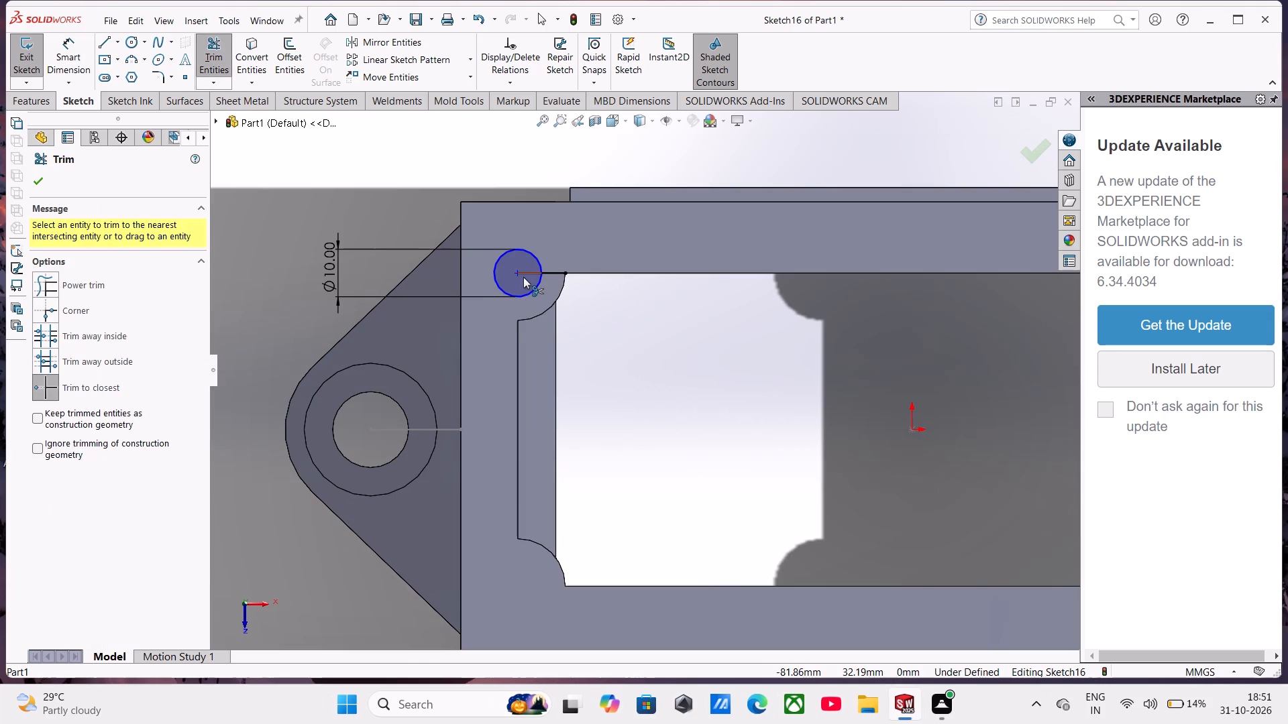
click(524, 277)
click(557, 274)
Mirror the 10 mm circle about the Right Plane onto the opposite end of the rim.
scroll(561, 308, up, 3)
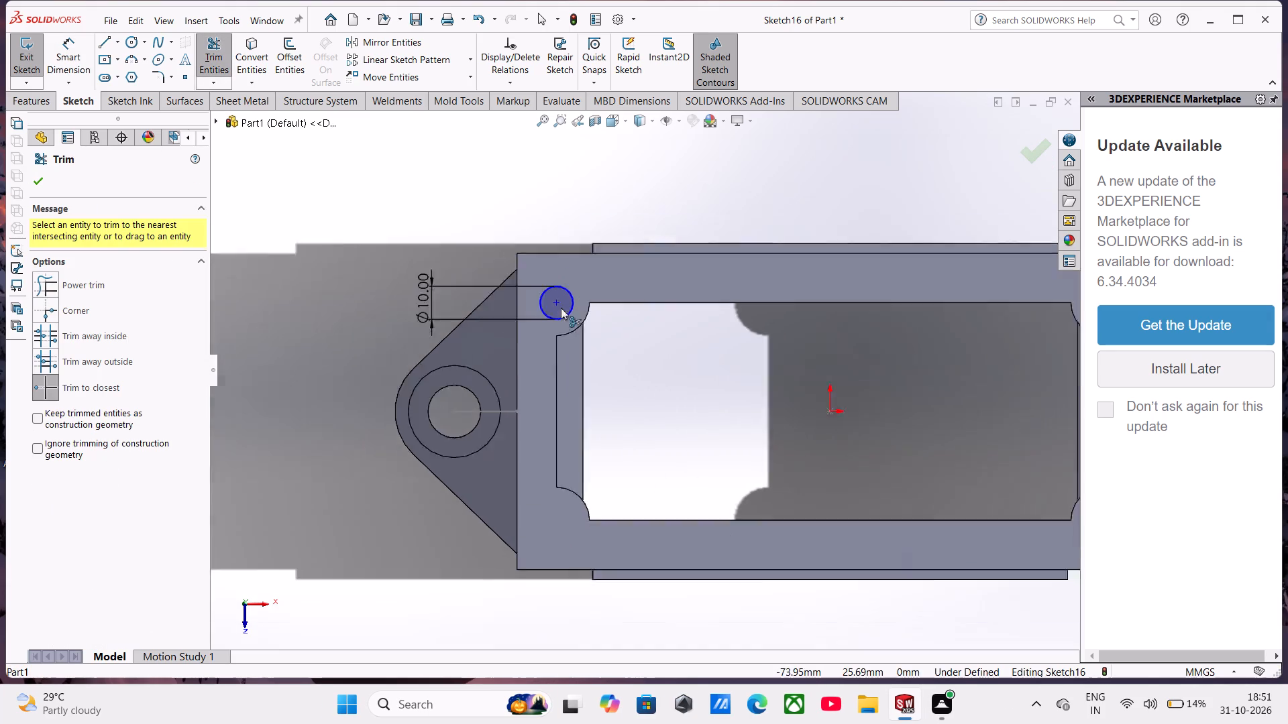
scroll(616, 389, up, 2)
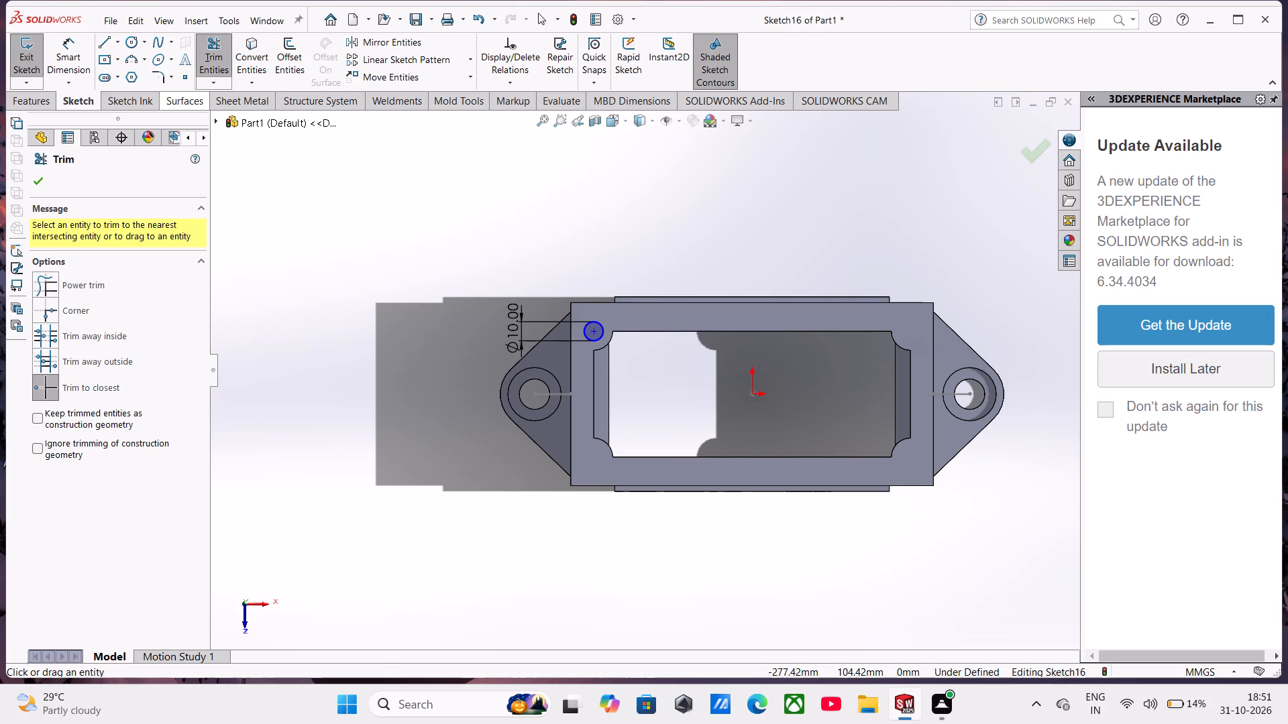
click(404, 38)
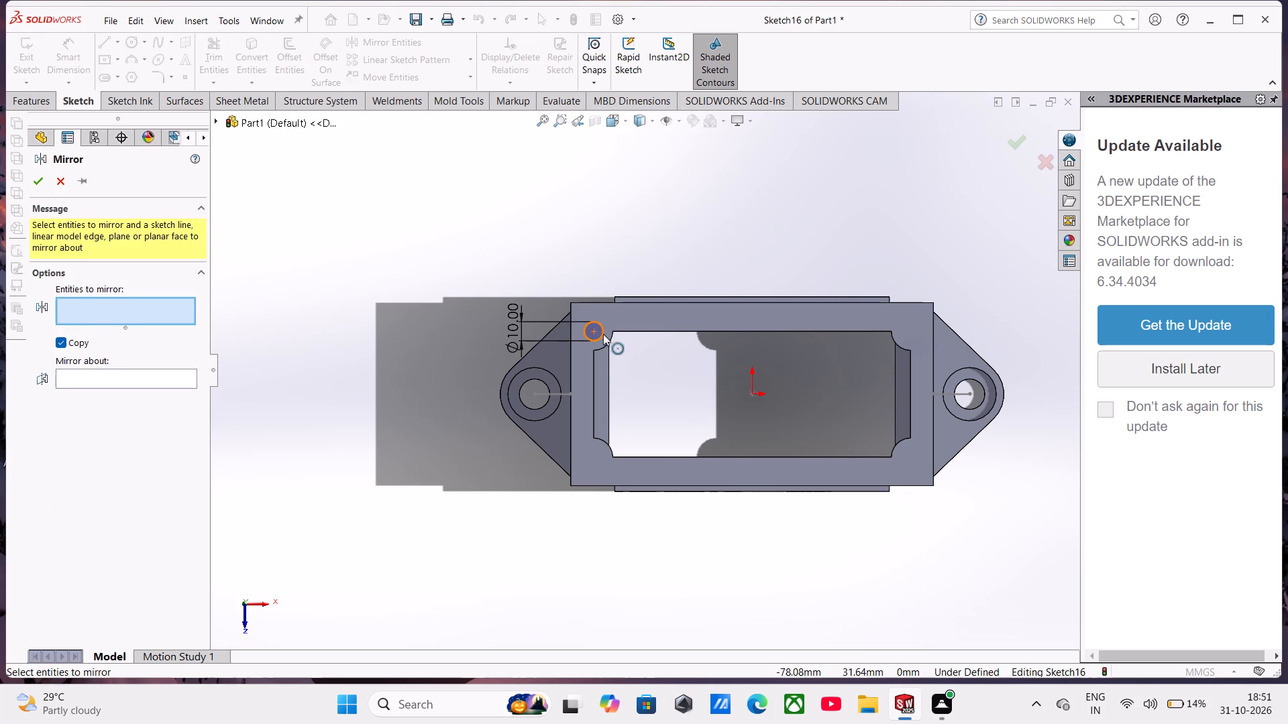
click(602, 331)
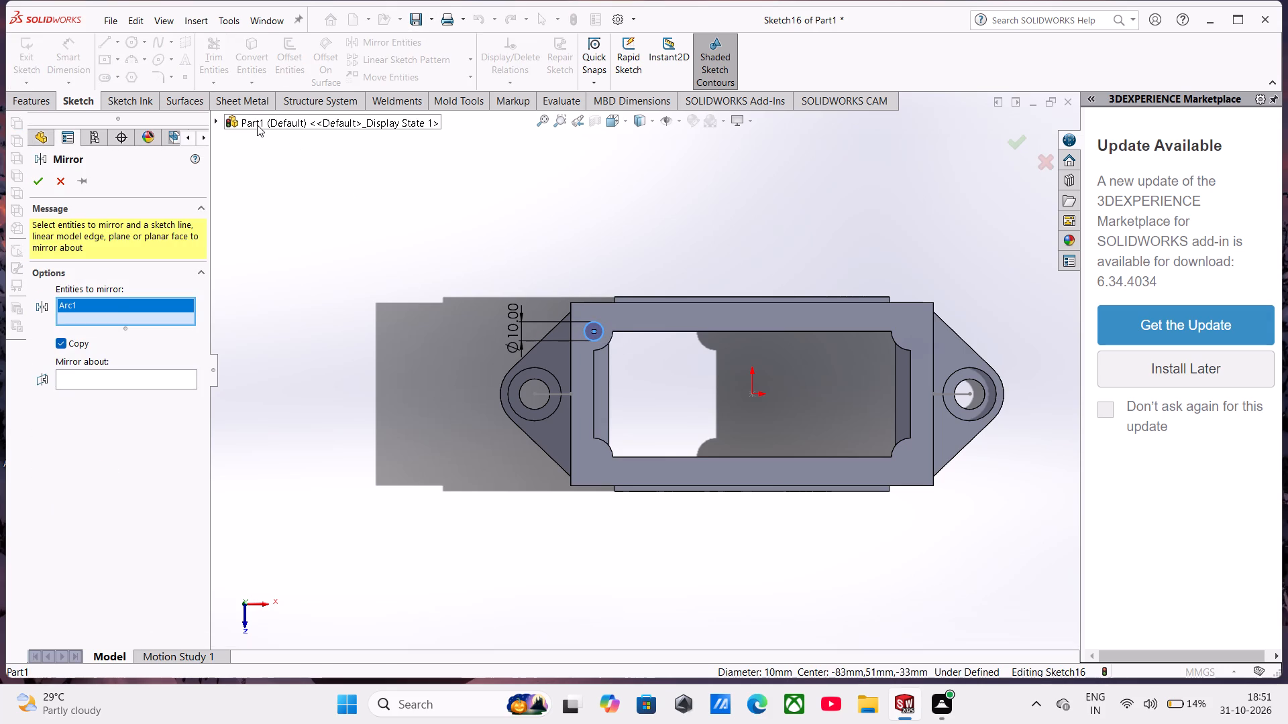
click(256, 125)
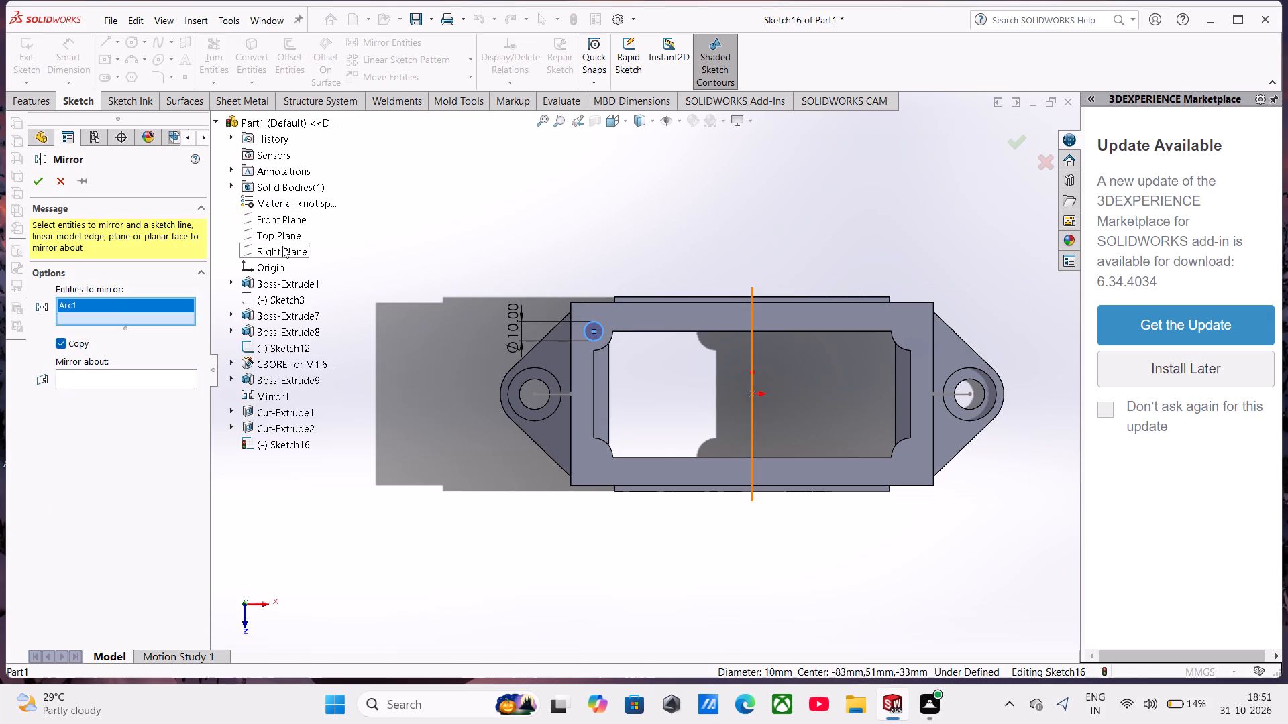
click(282, 247)
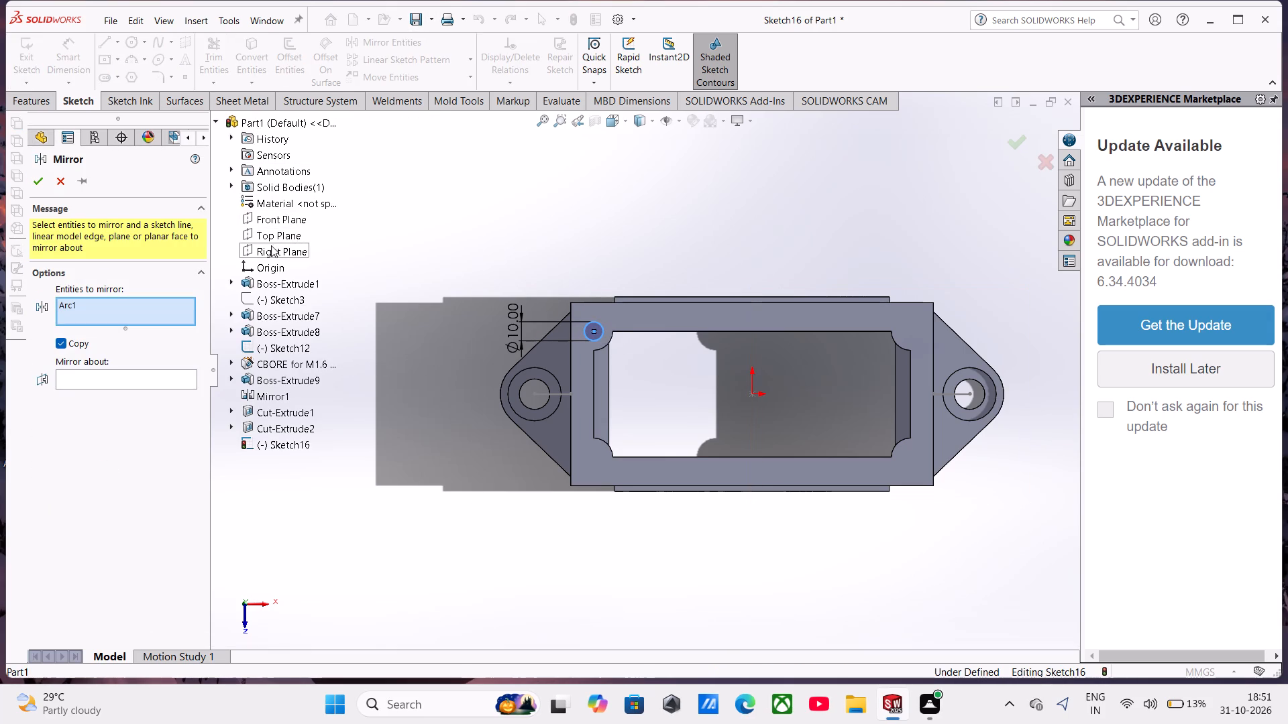
click(261, 247)
click(113, 372)
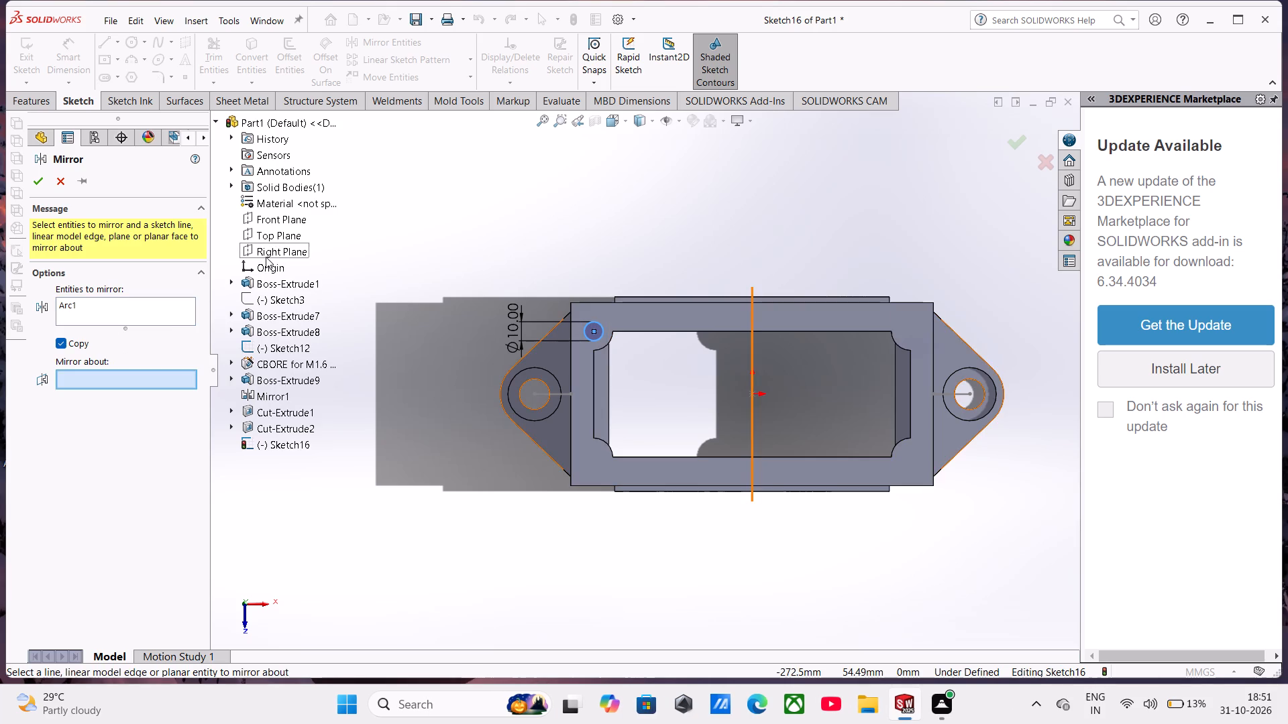
click(266, 257)
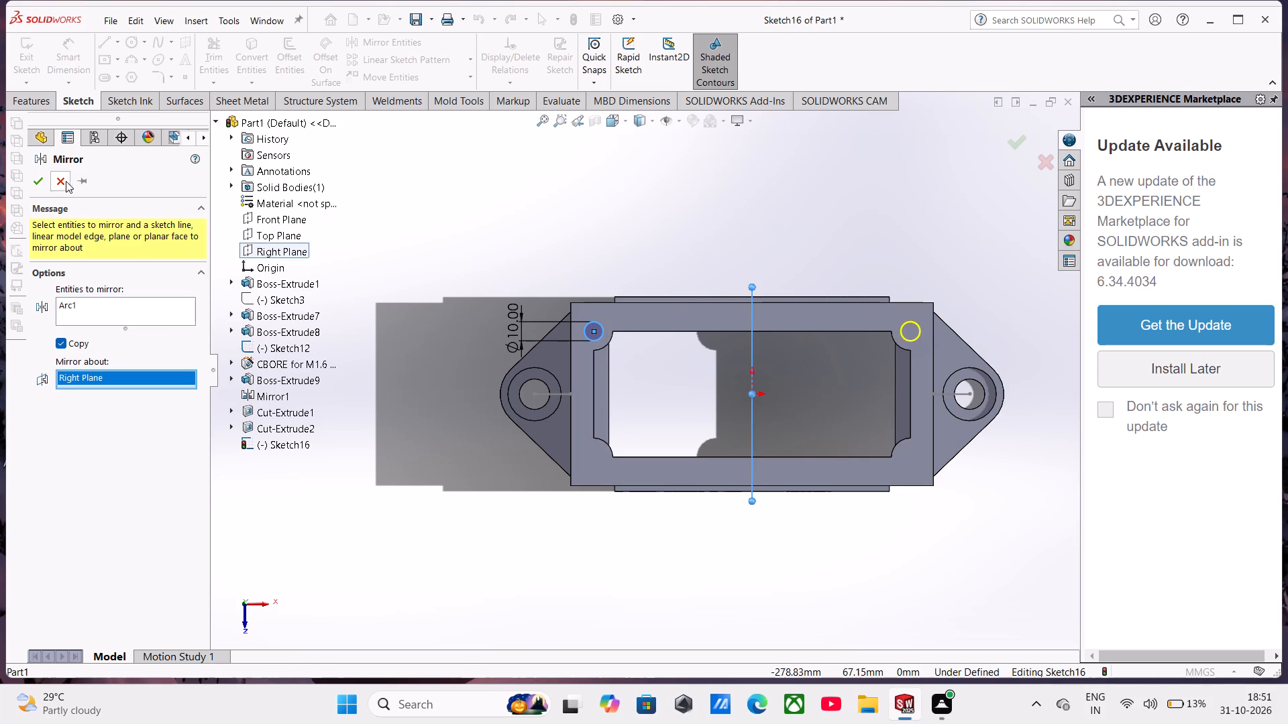
click(46, 188)
Mirror both upper corner circles about the Front Plane onto the lower corners of the rim.
click(402, 47)
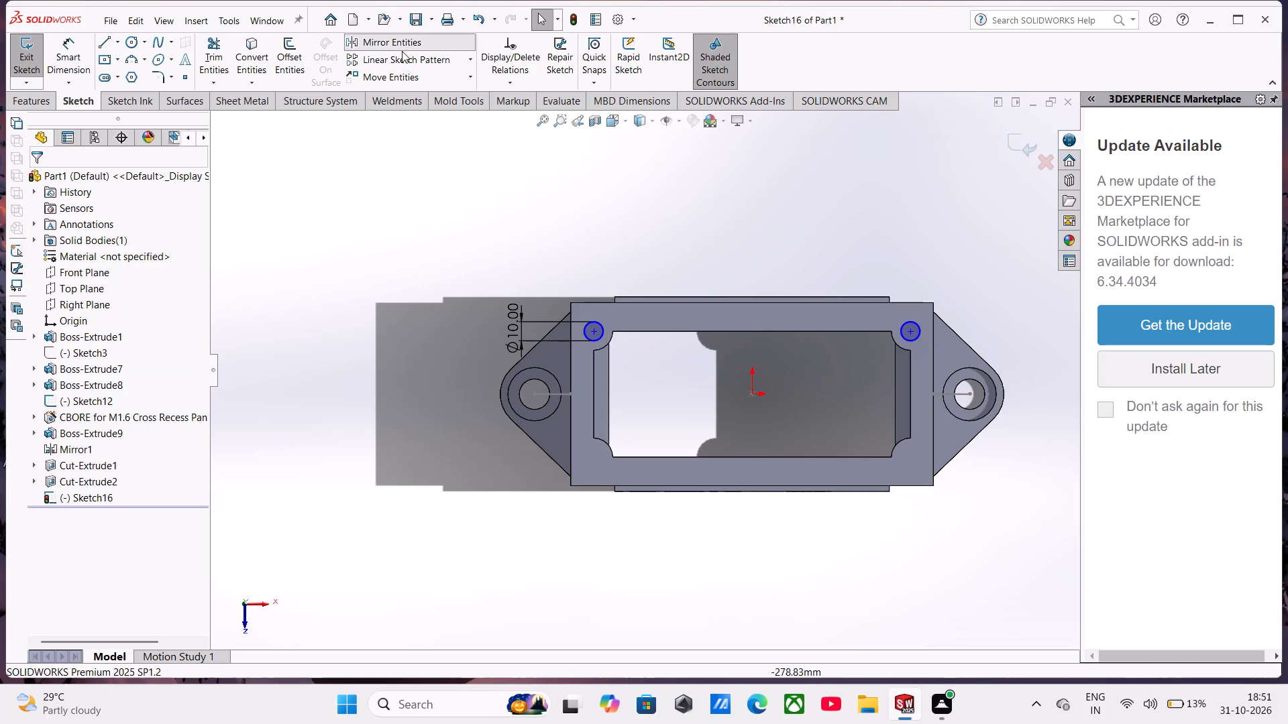
click(588, 320)
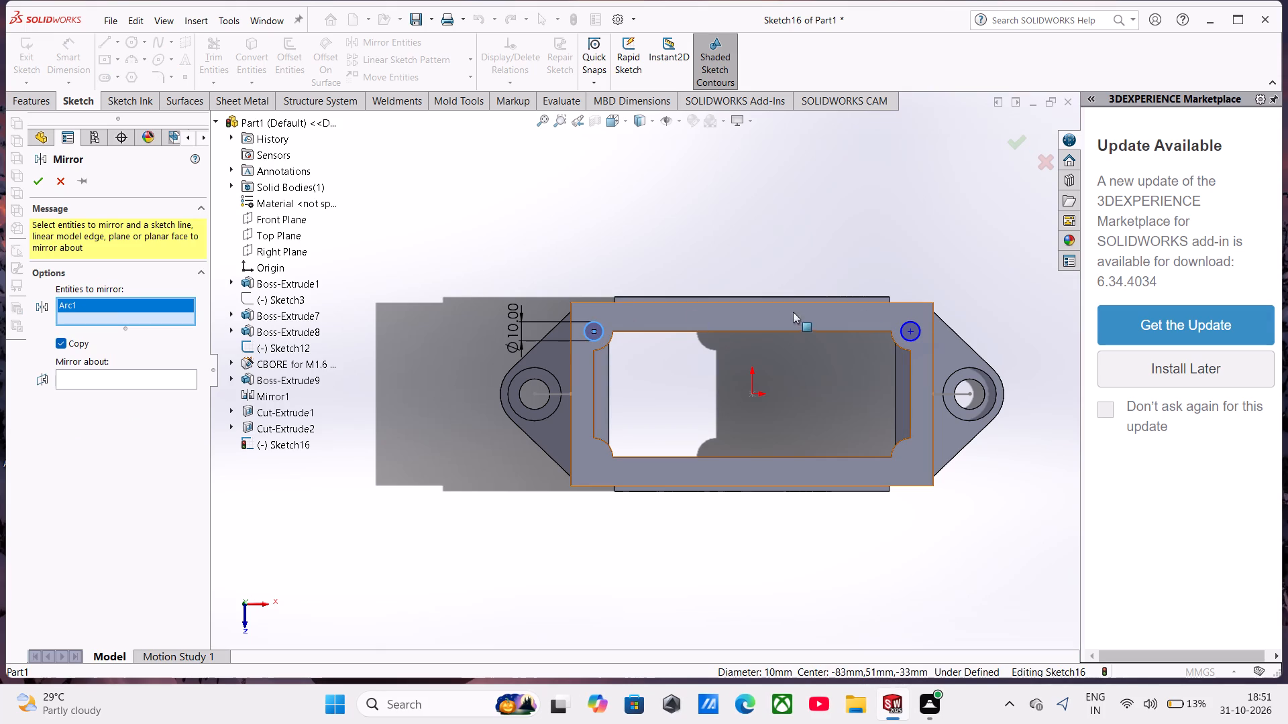
click(913, 322)
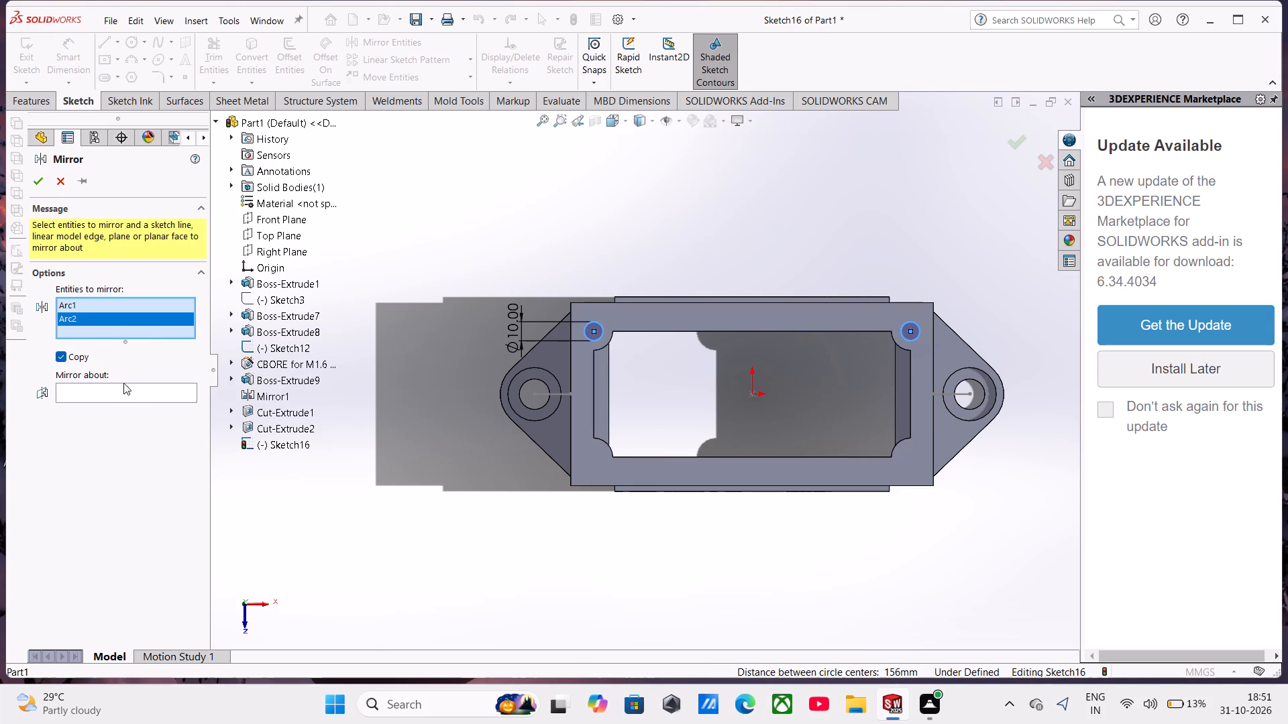
click(126, 390)
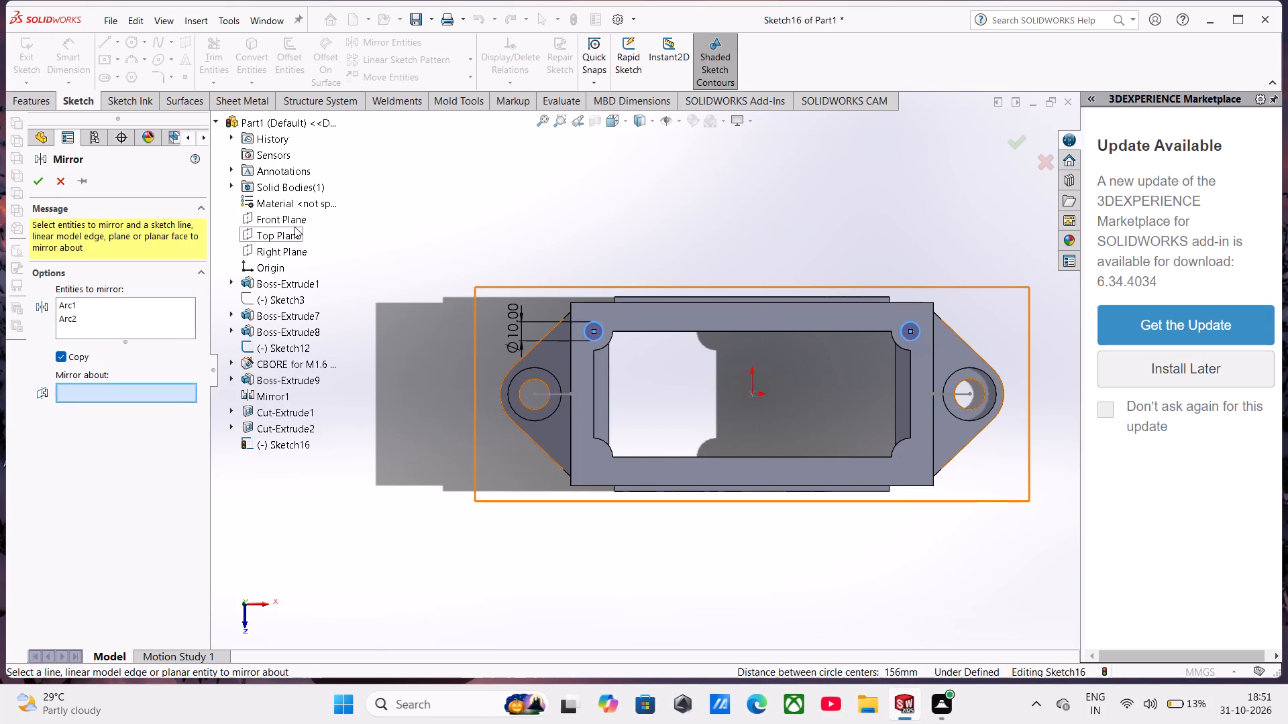
click(292, 221)
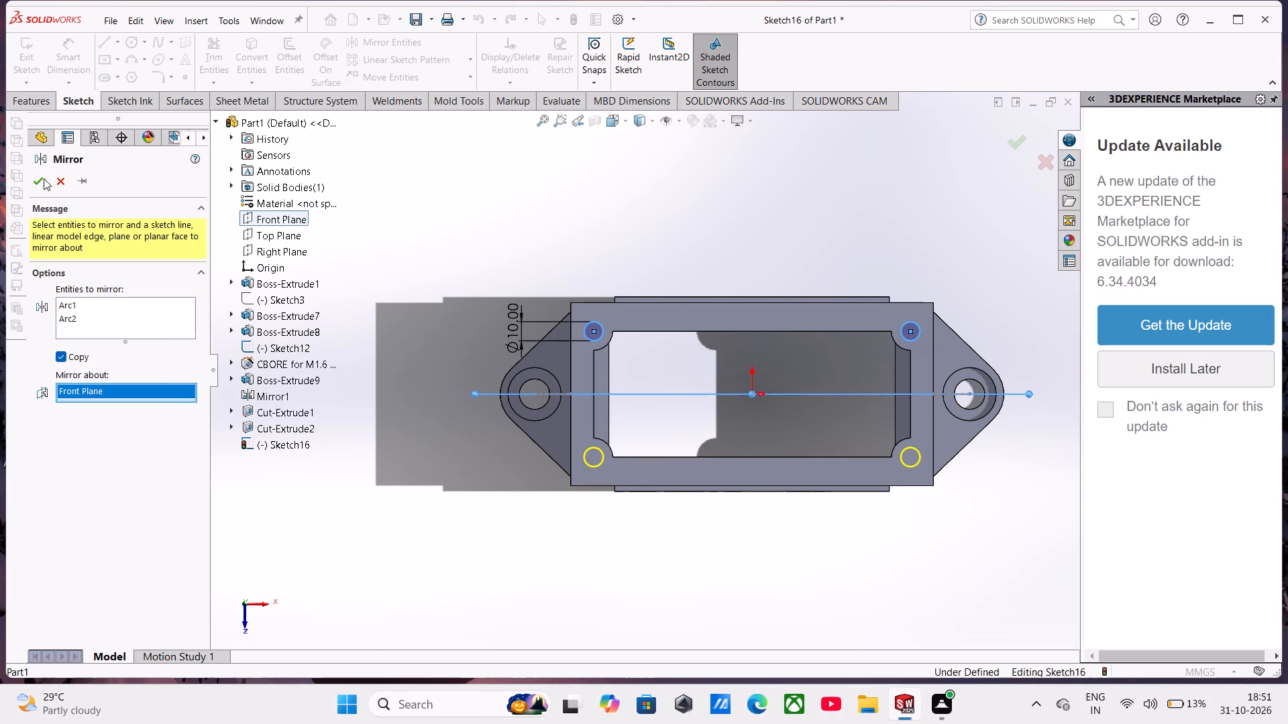
click(44, 178)
Cut-extrude the four corner circles into the rim as blind holes 14 mm deep.
click(36, 105)
click(233, 54)
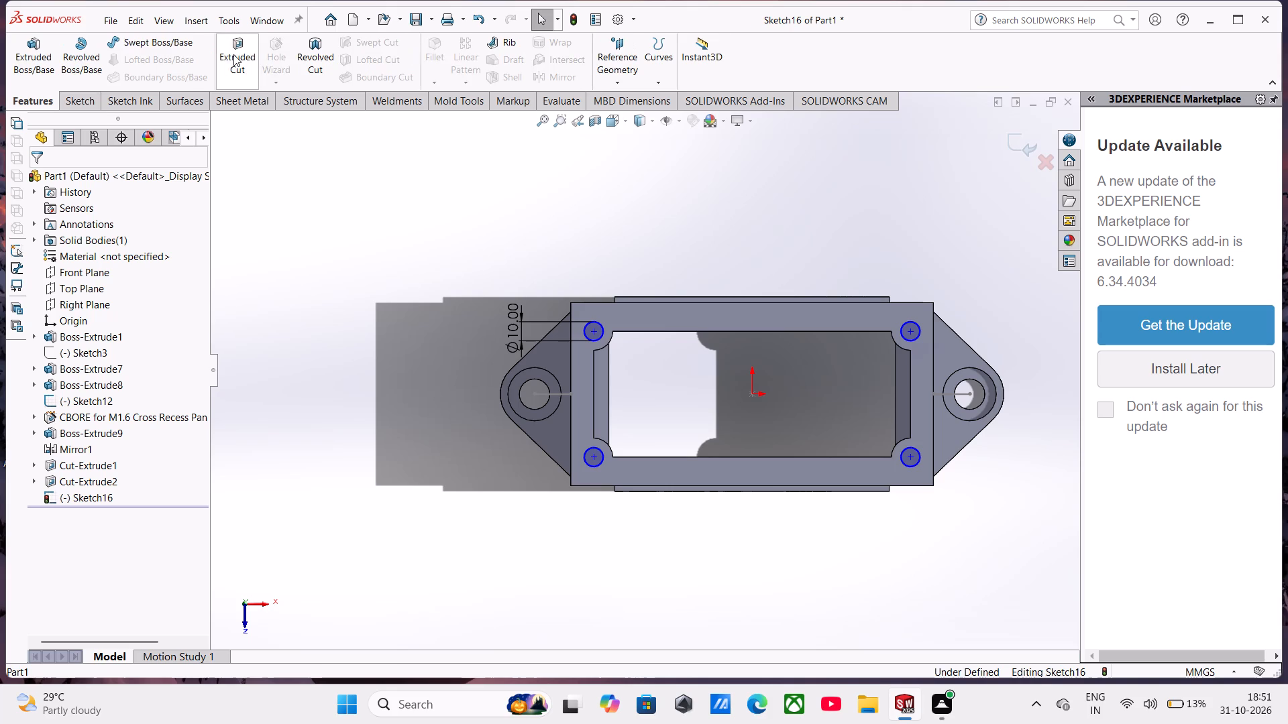
middle_drag(449, 491, 437, 404)
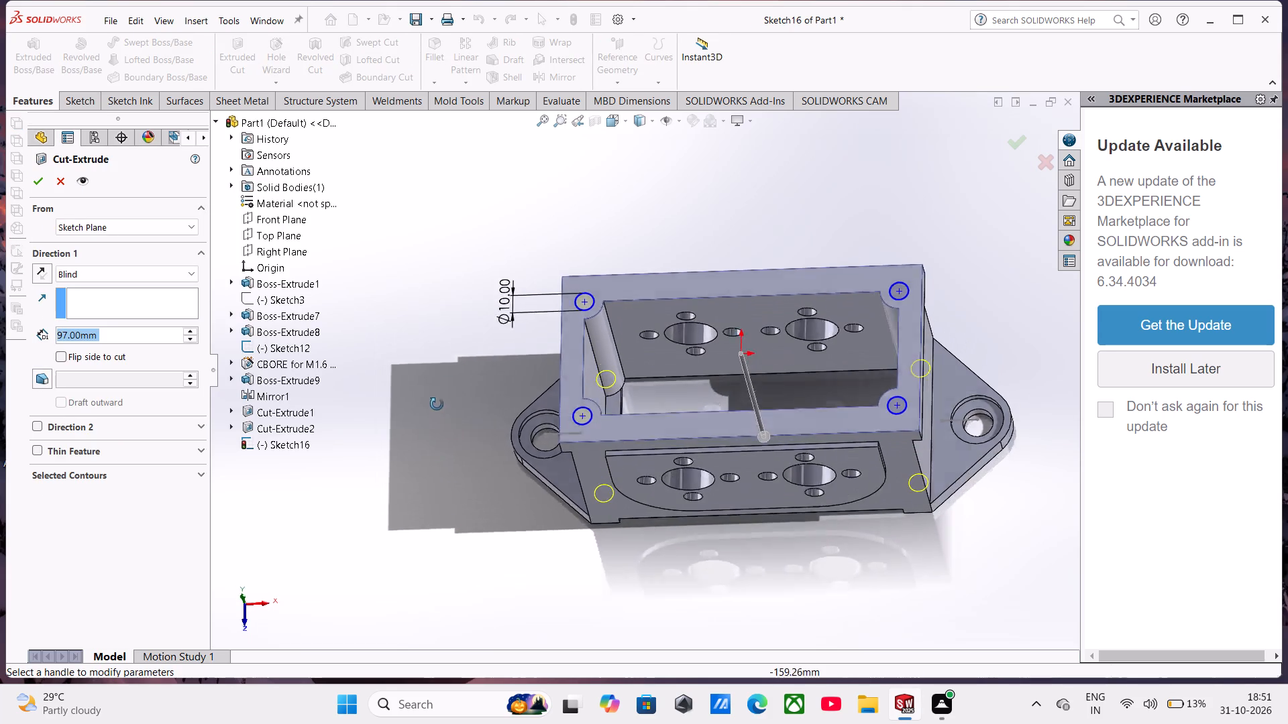
middle_drag(437, 404, 435, 379)
click(158, 339)
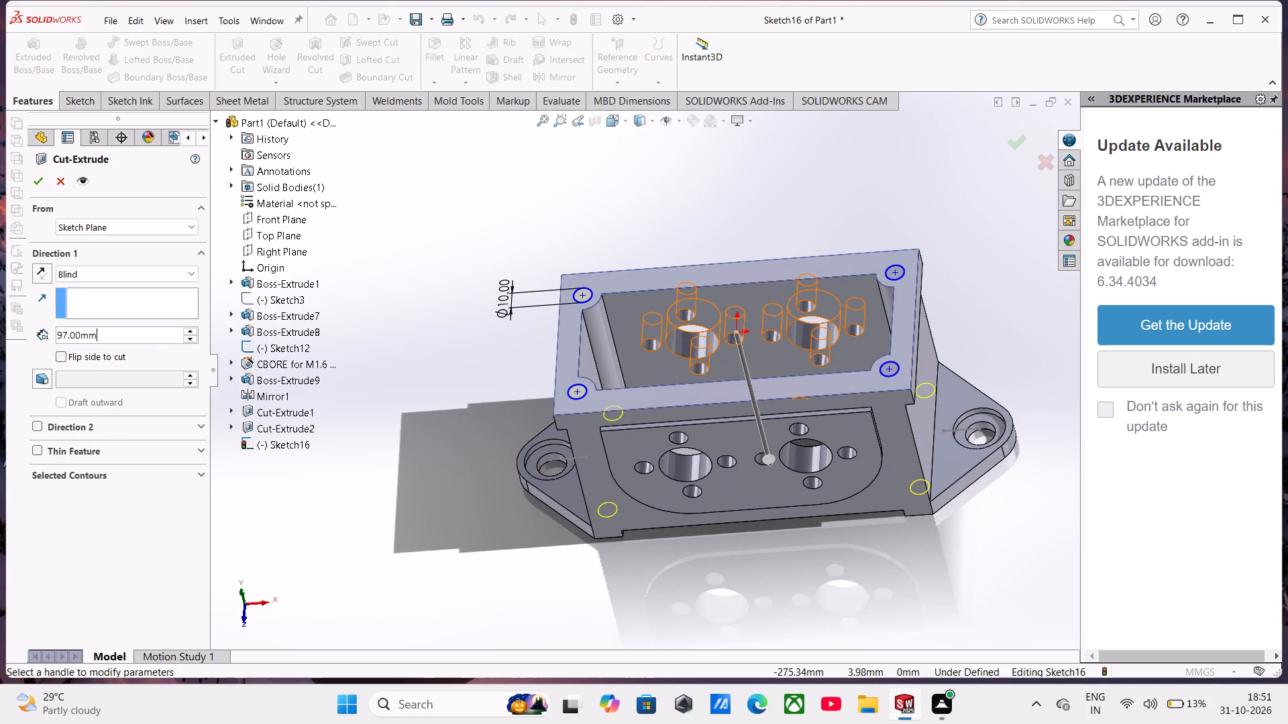
drag(156, 339, 19, 344)
text(14)
key(Return)
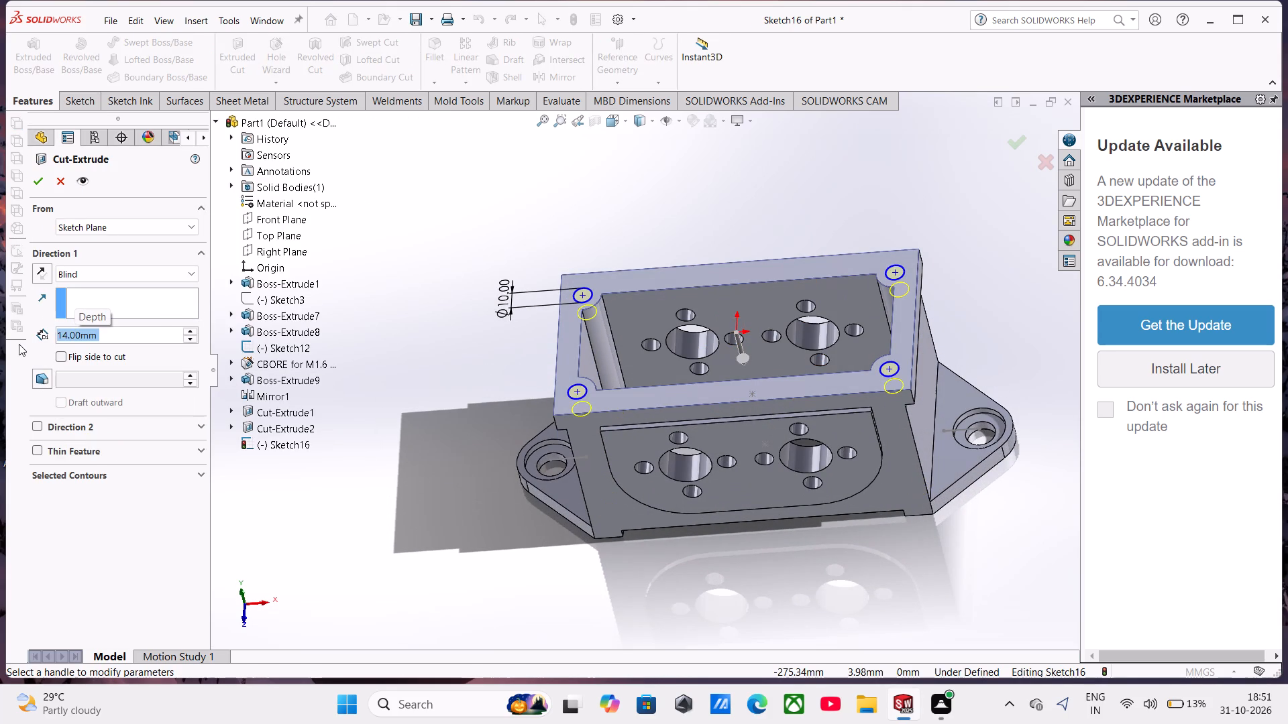
click(42, 184)
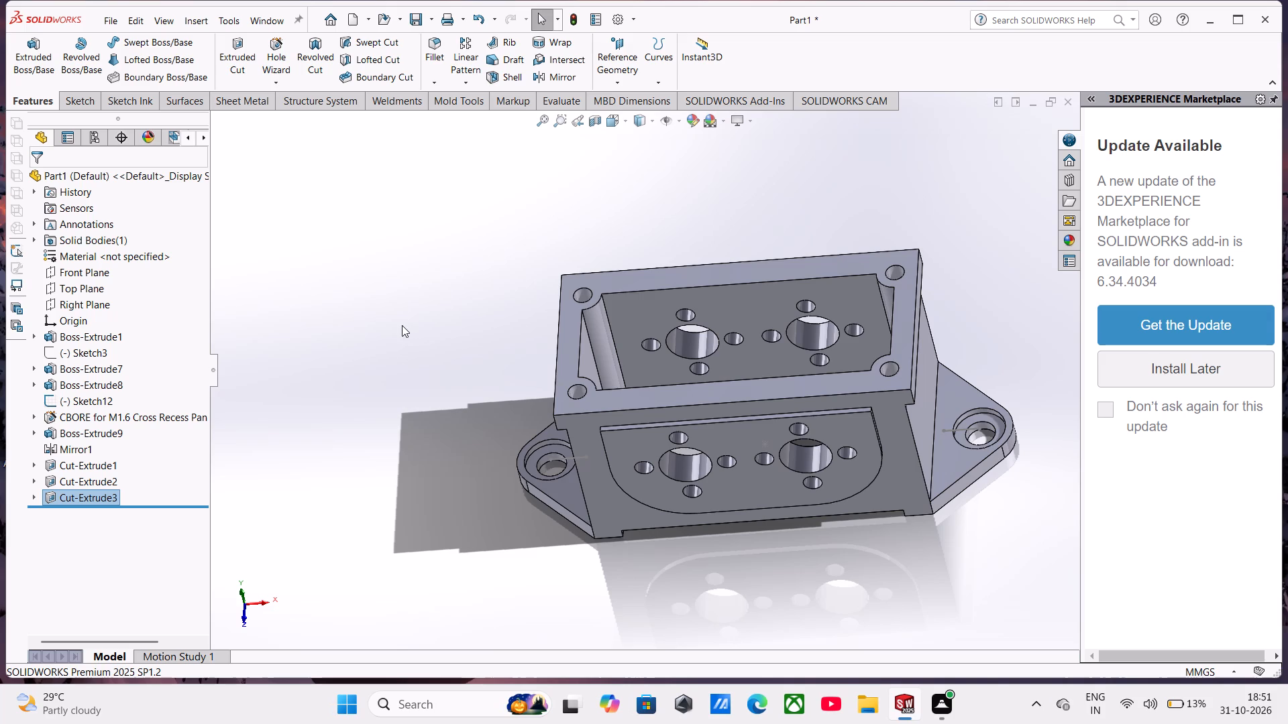
Start a new sketch on the pocket's inner rear wall, the face with the bored holes.
click(631, 328)
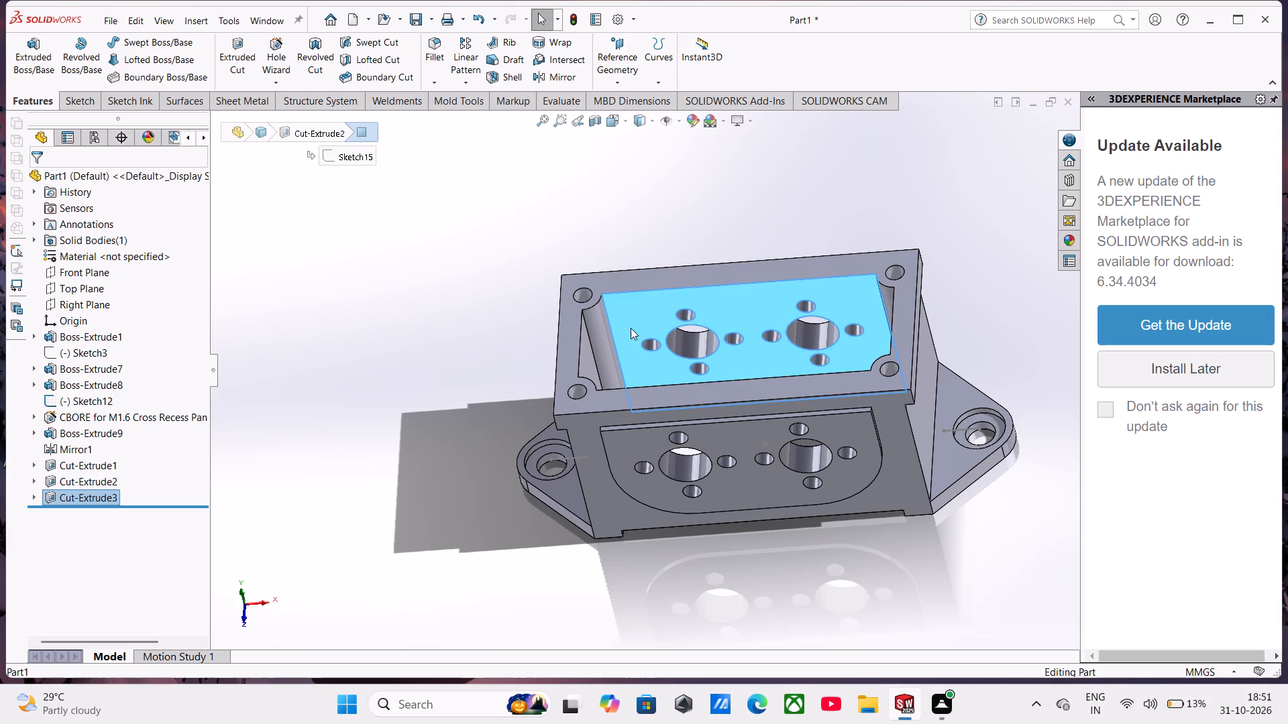
click(698, 291)
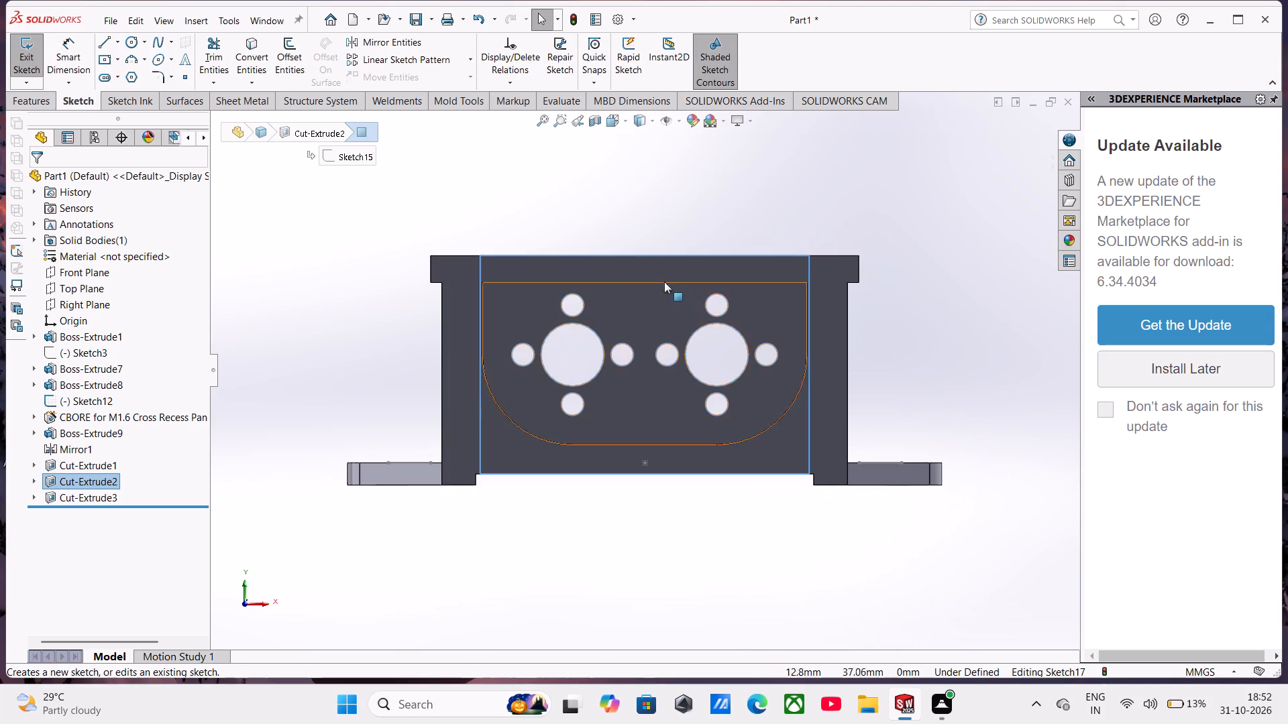
click(619, 220)
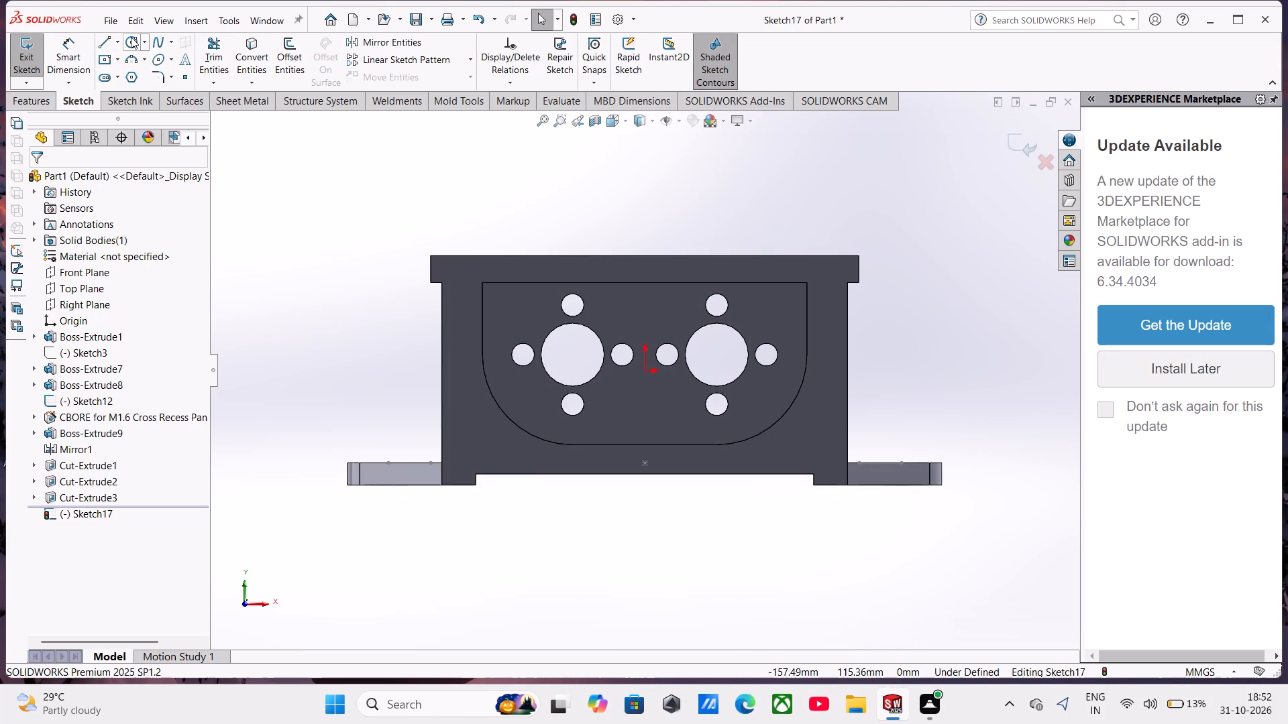
Sketch a circle of 14 mm radius centred on the left large bore, matching the bore's edge.
click(131, 38)
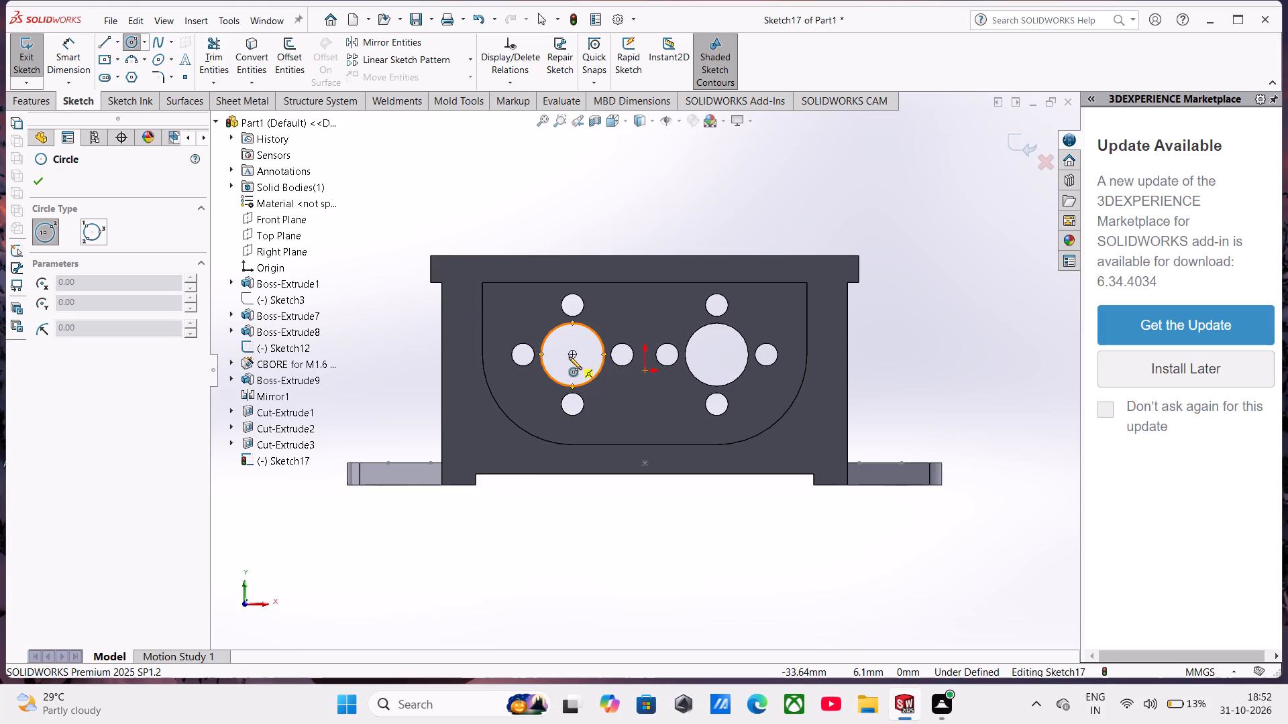
click(571, 353)
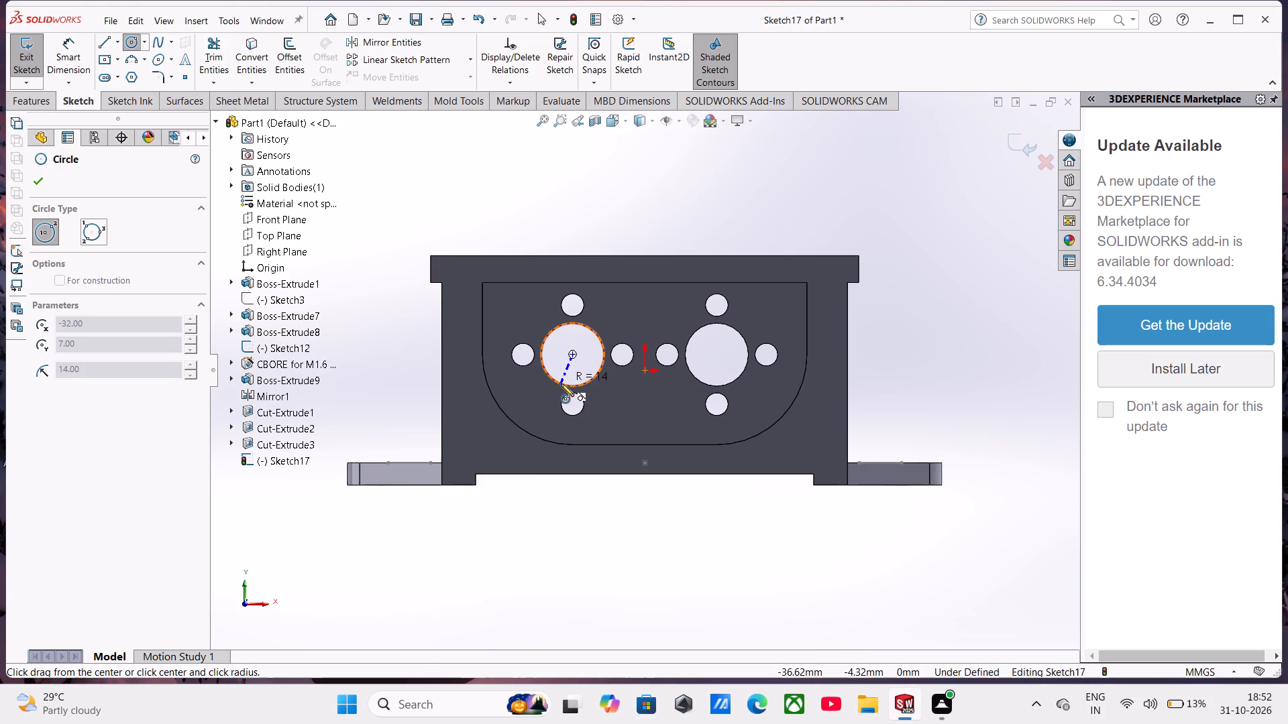
click(561, 383)
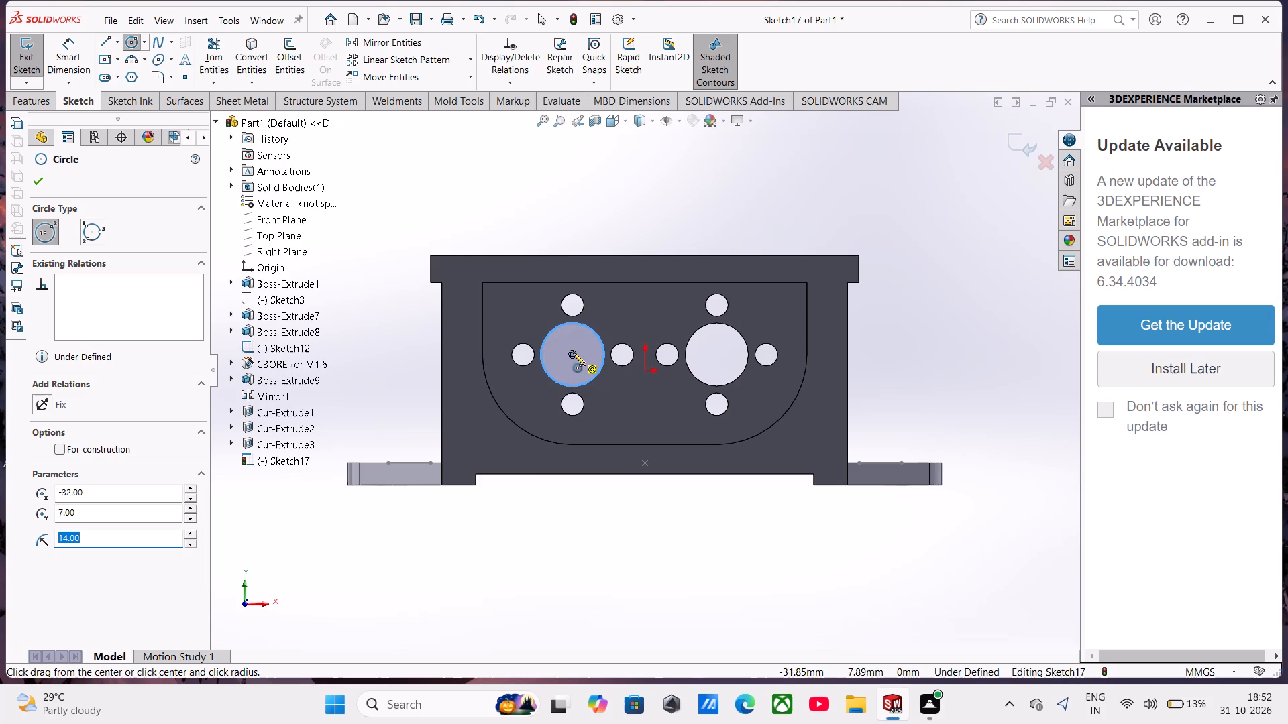
Sketch a second circle concentric with the left large bore and dimension it to 44 mm diameter.
click(573, 353)
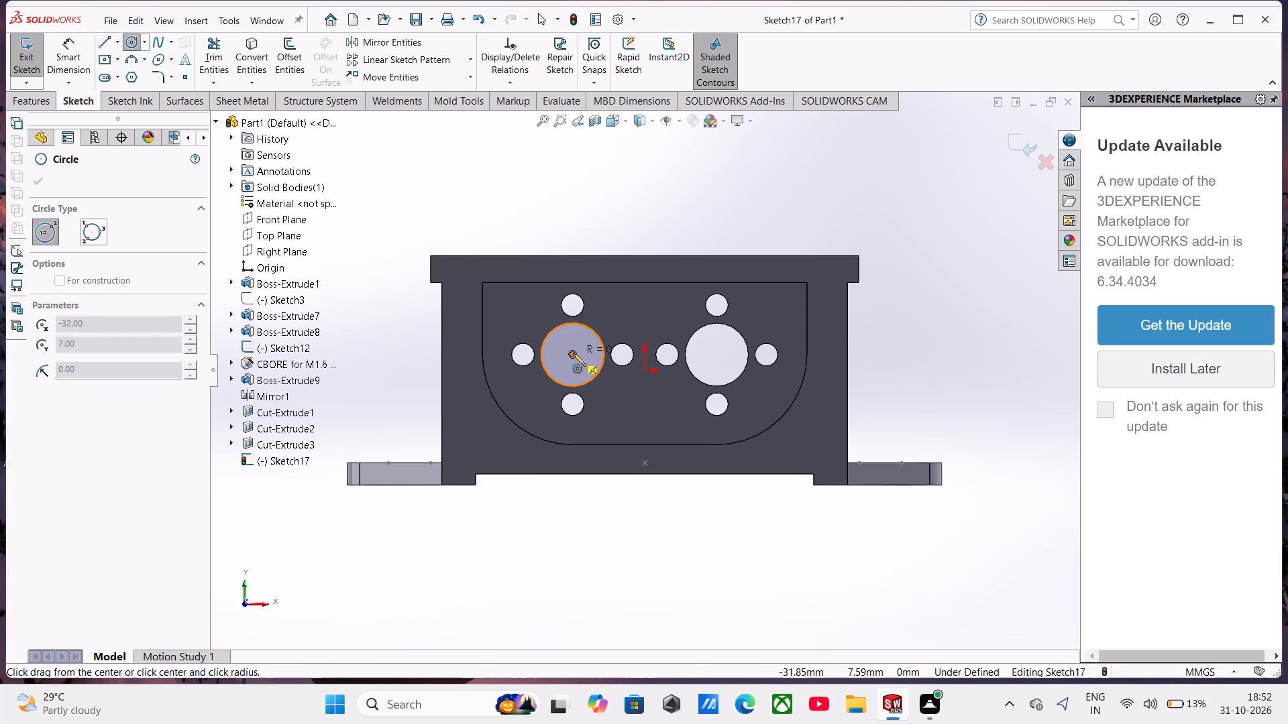
click(578, 408)
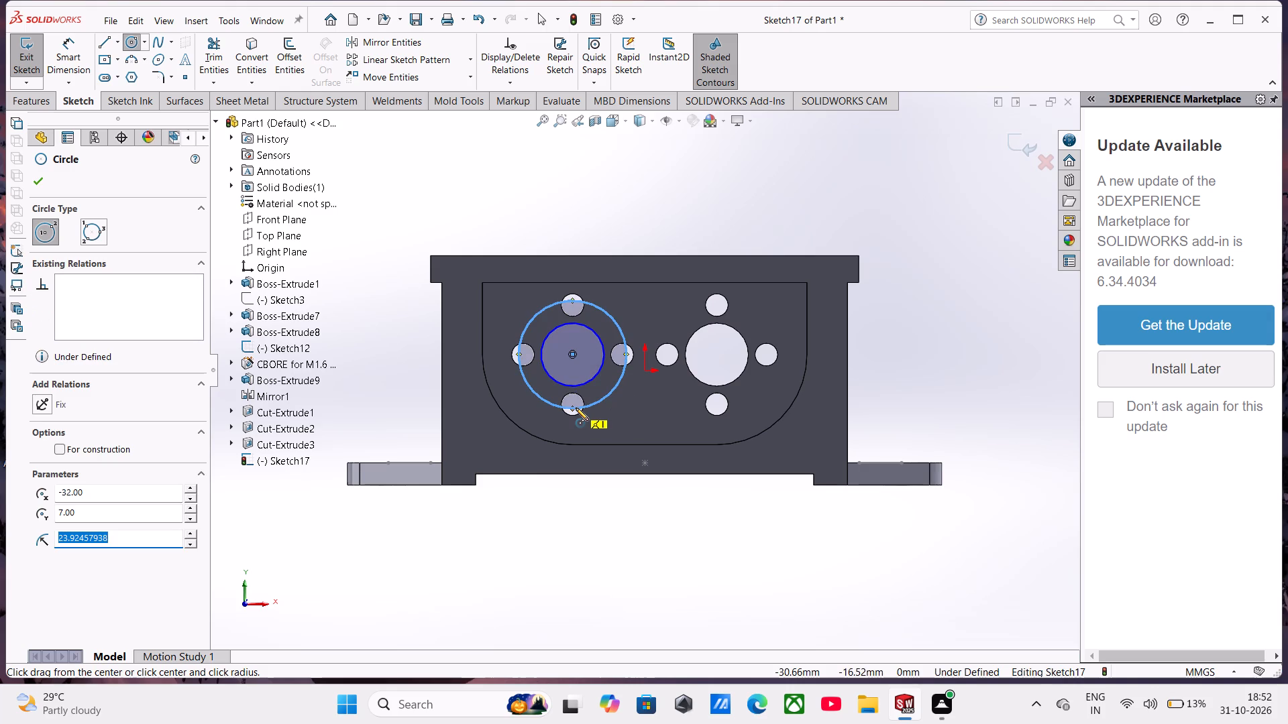
click(76, 54)
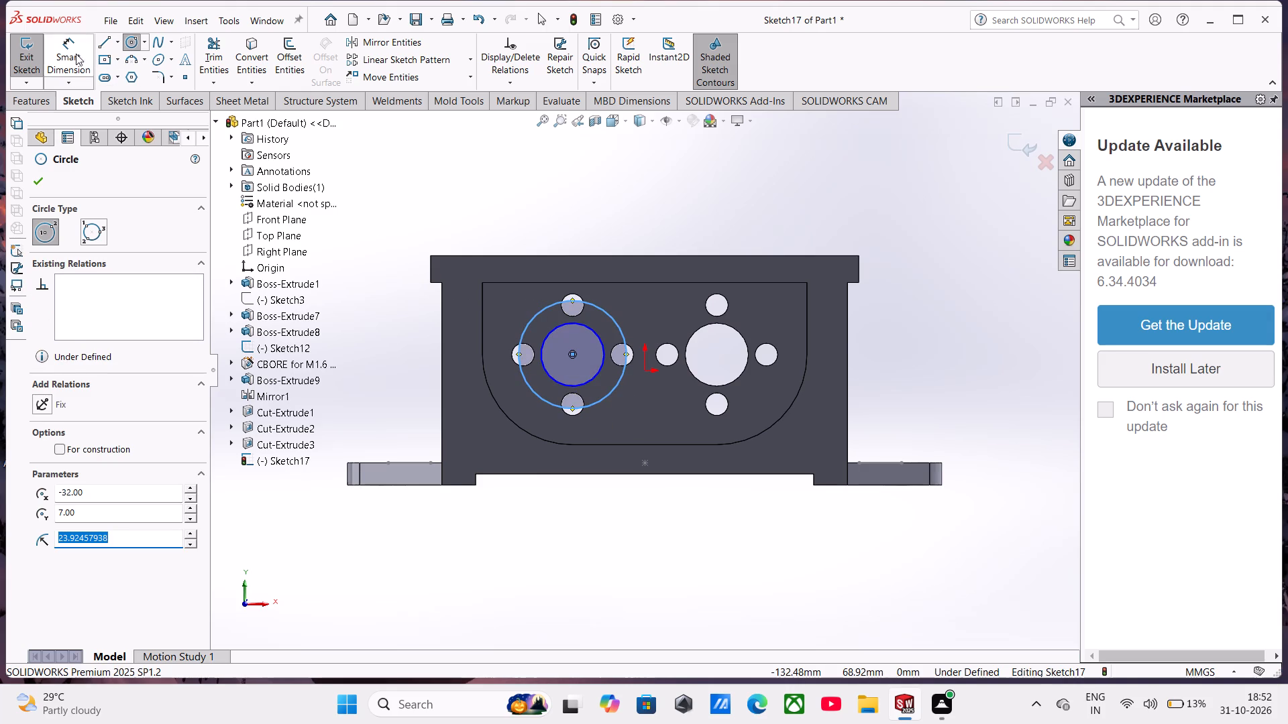
click(612, 318)
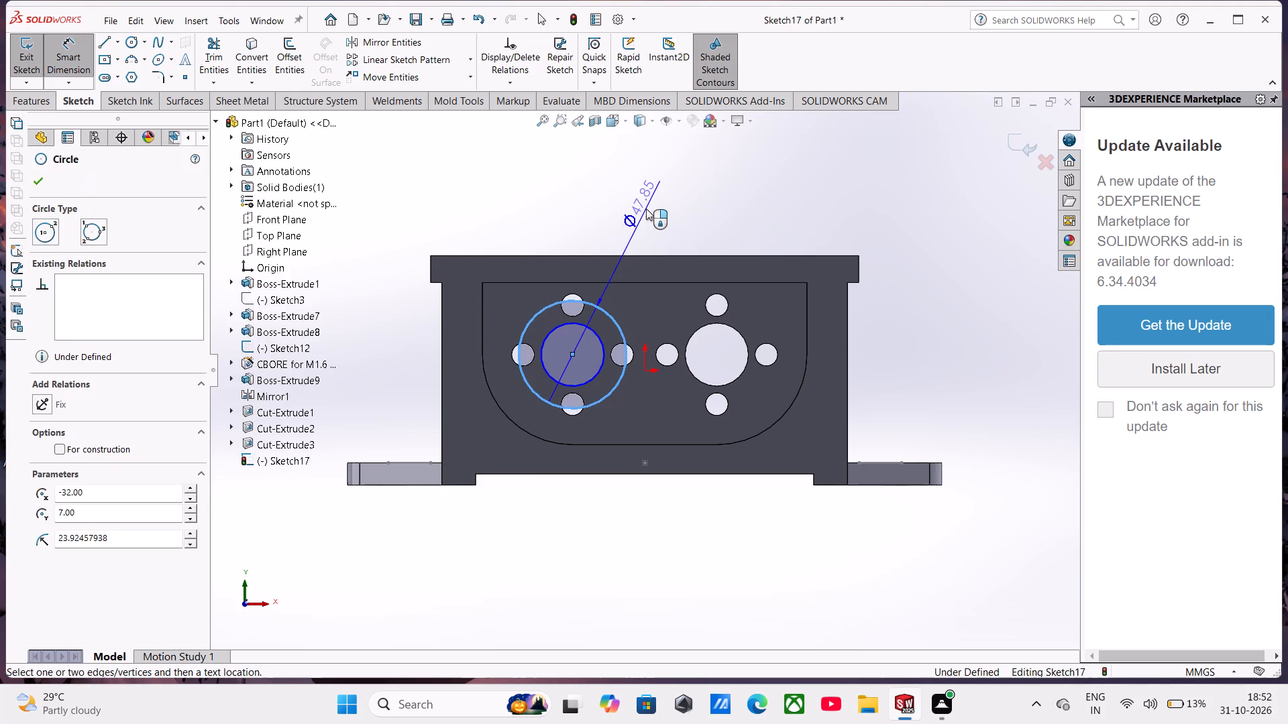
click(646, 208)
text(44)
key(Return)
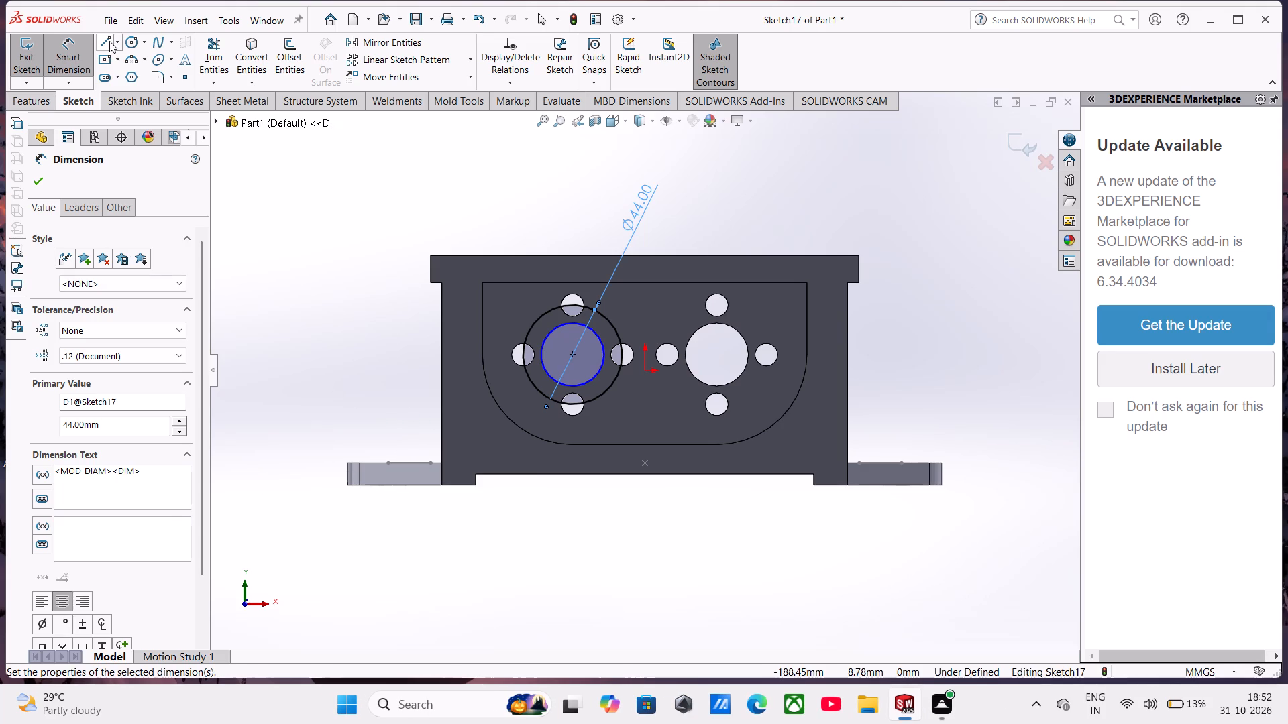
Sketch a third circle concentric with the left large bore and dimension it to 60 mm diameter.
click(129, 38)
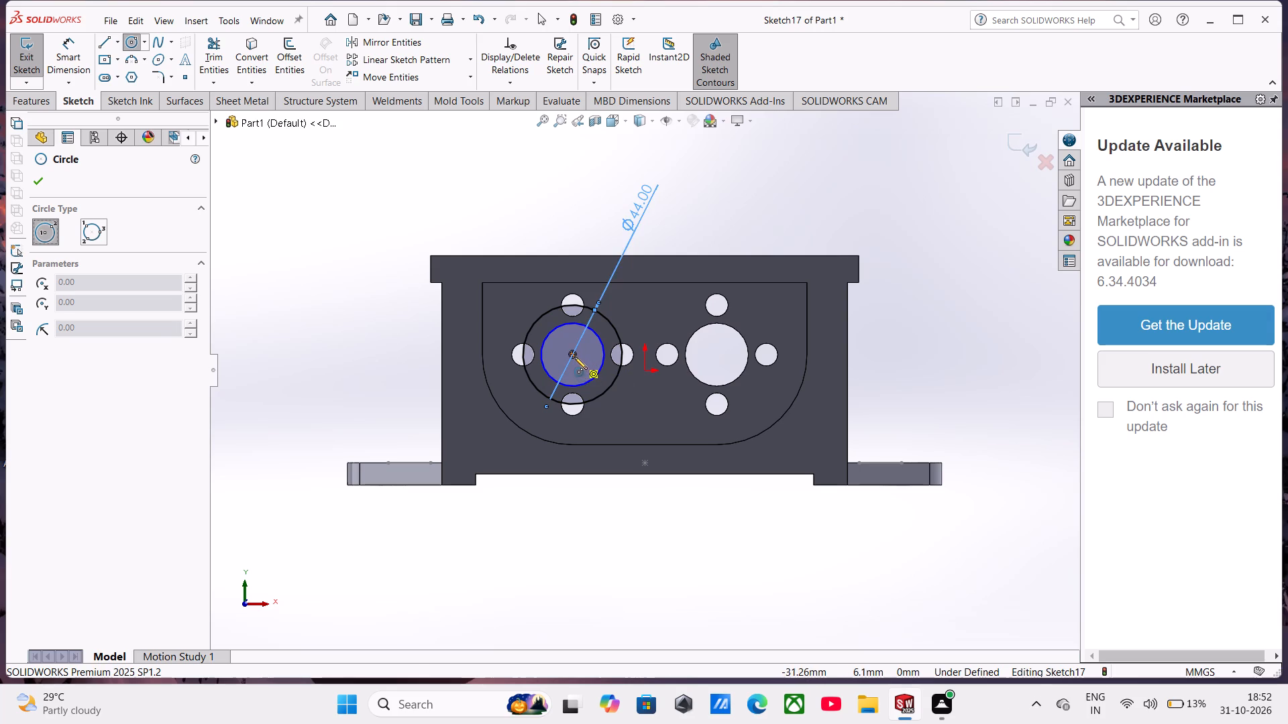
click(574, 357)
click(612, 416)
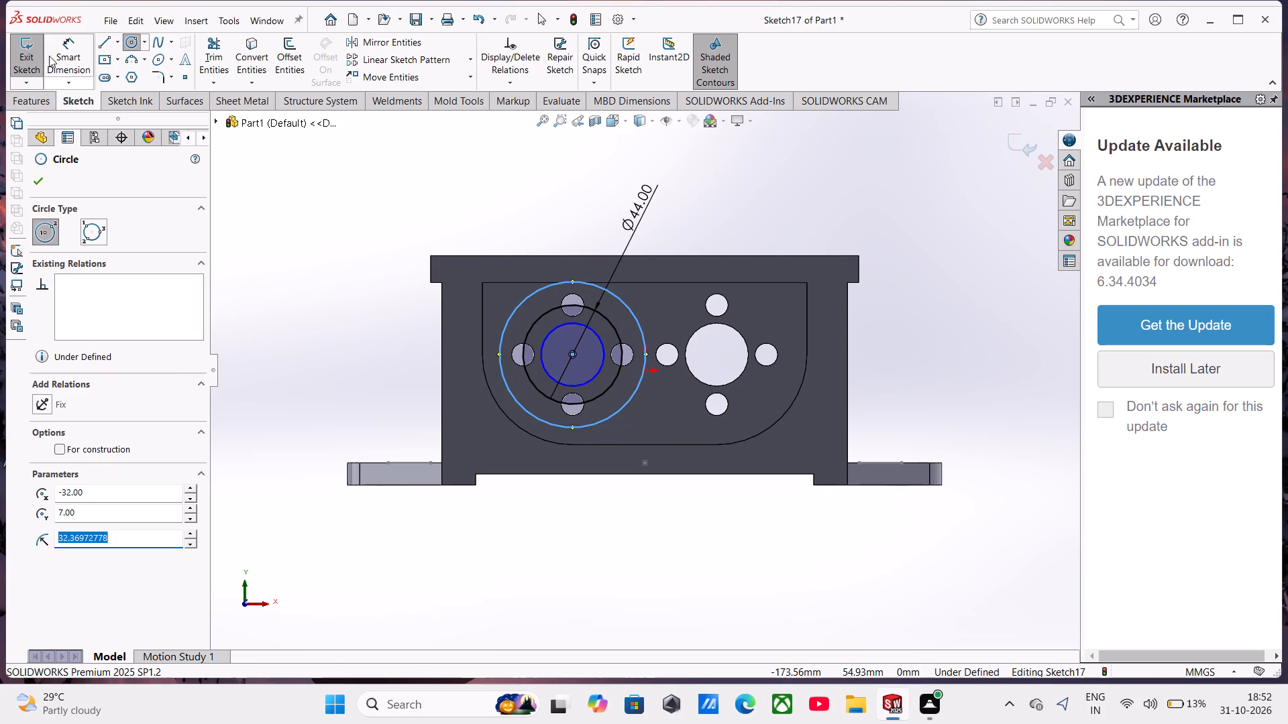
click(75, 40)
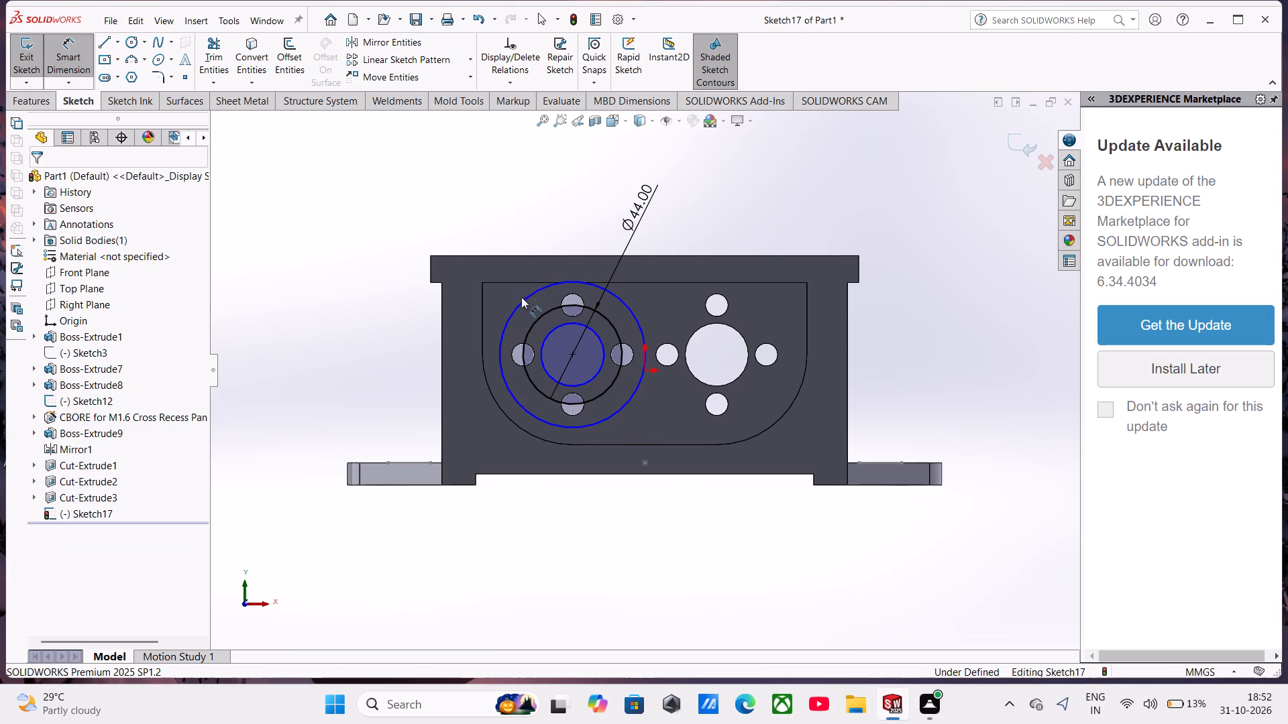
click(523, 302)
click(363, 325)
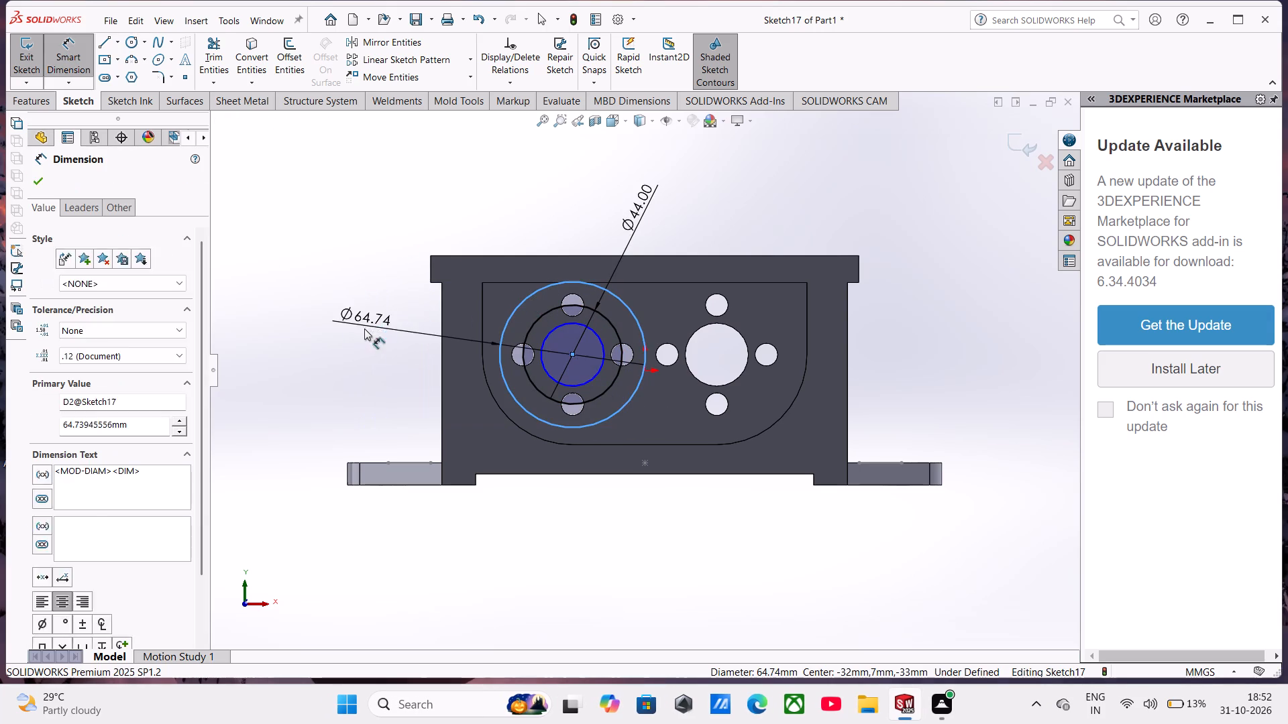
text(60)
key(Return)
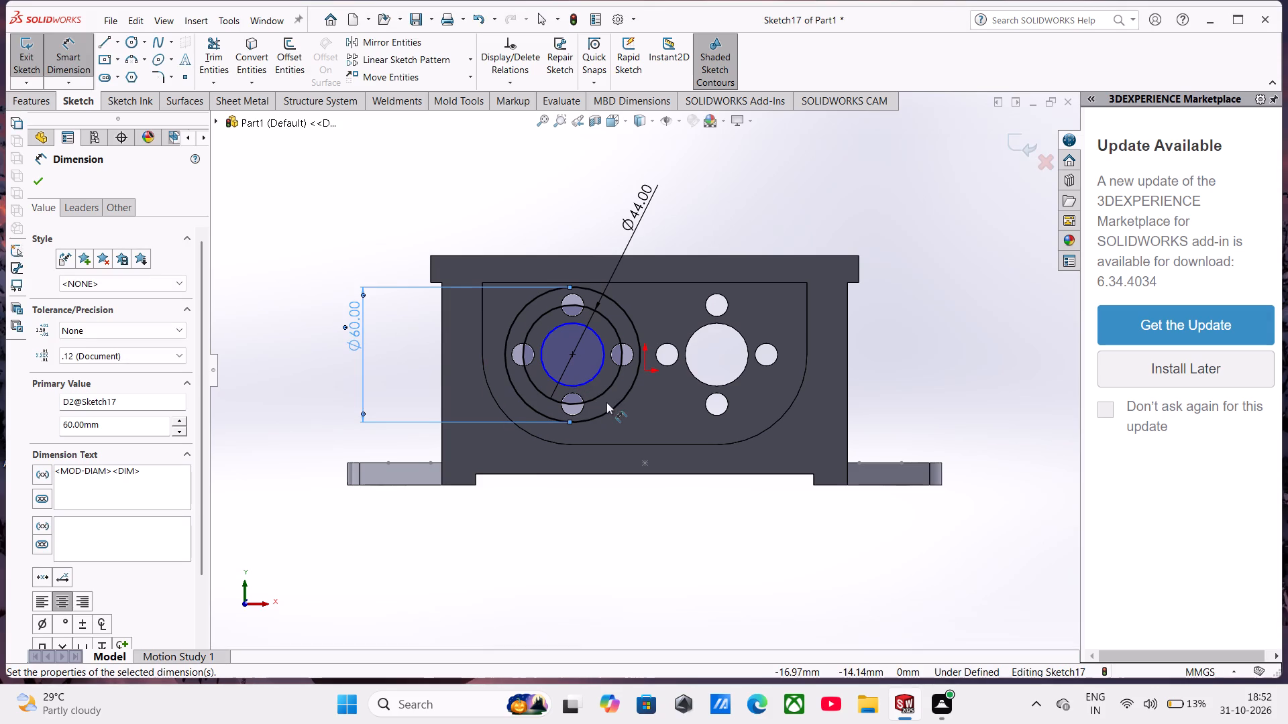
Delete the 44 mm diameter circle from the sketch together with its dimension.
scroll(478, 289, down, 1)
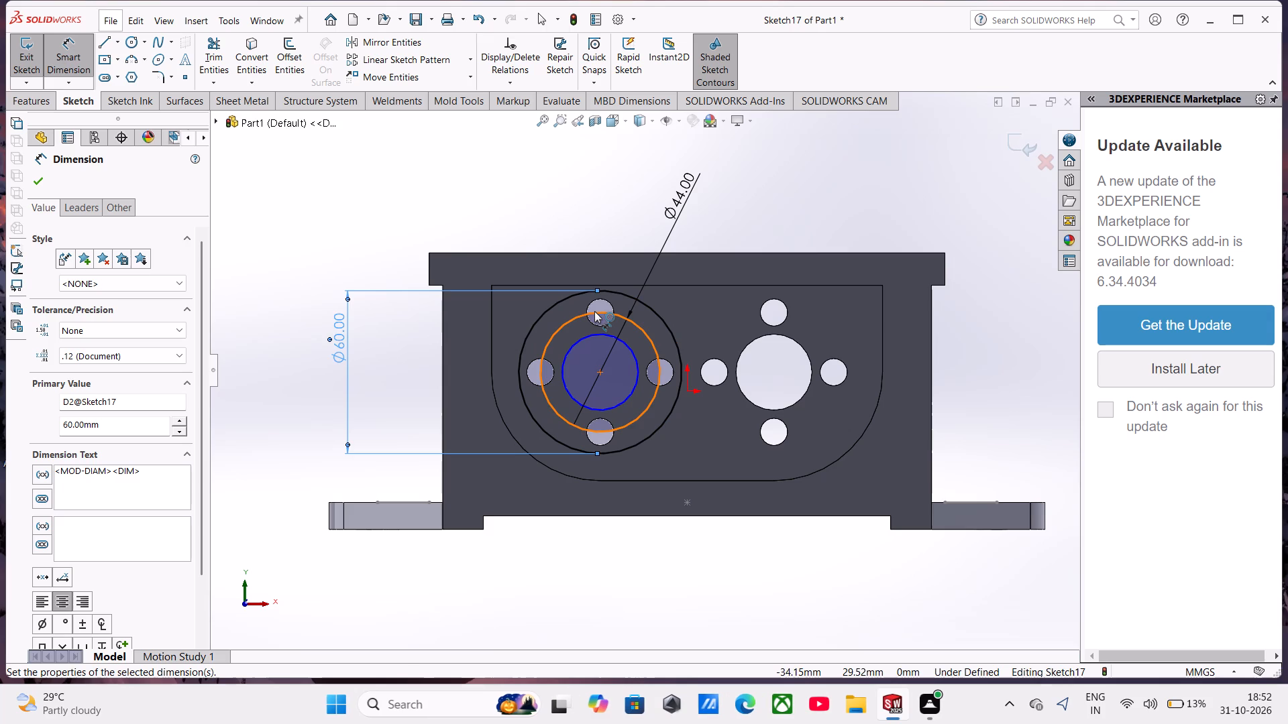
click(579, 318)
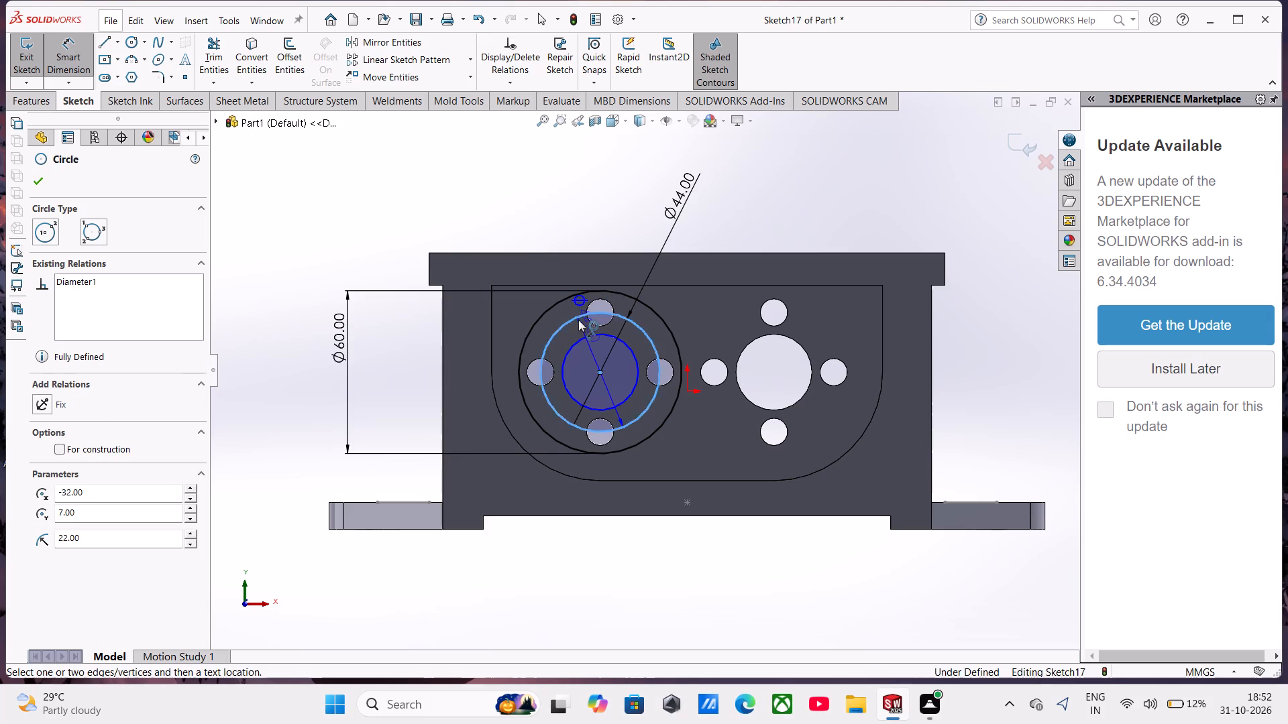
key(Escape)
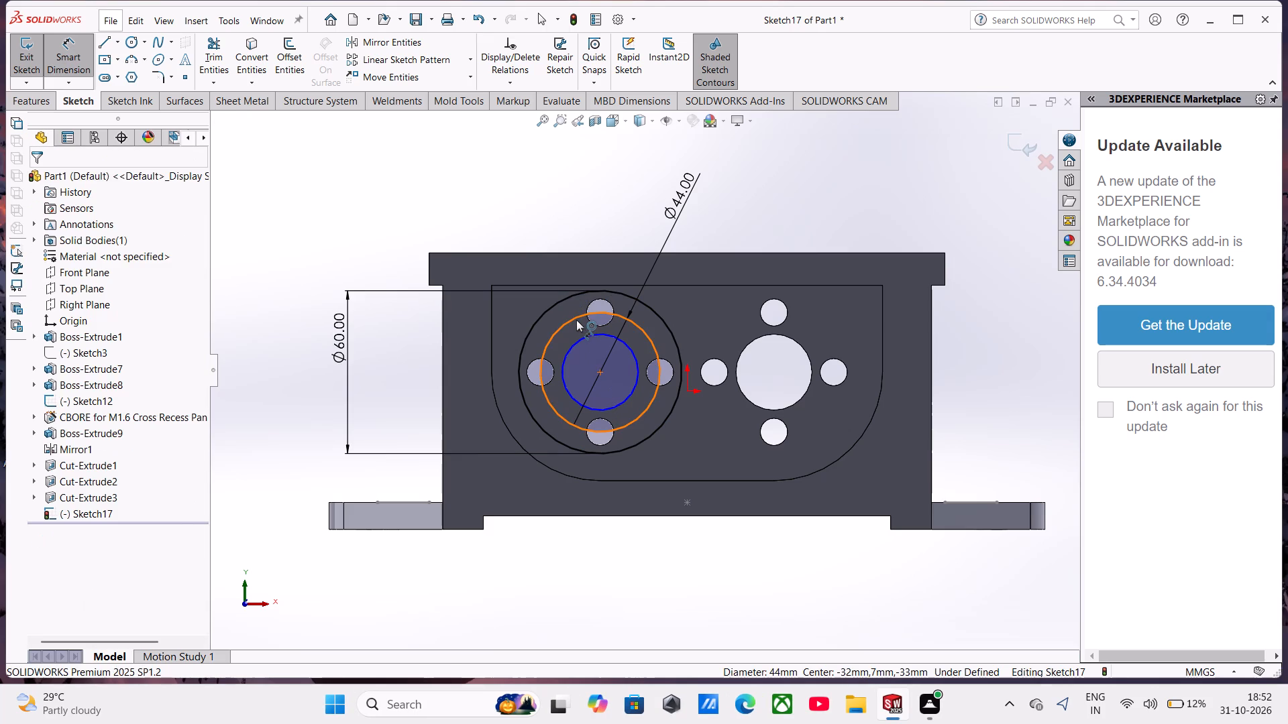
click(576, 320)
key(Delete)
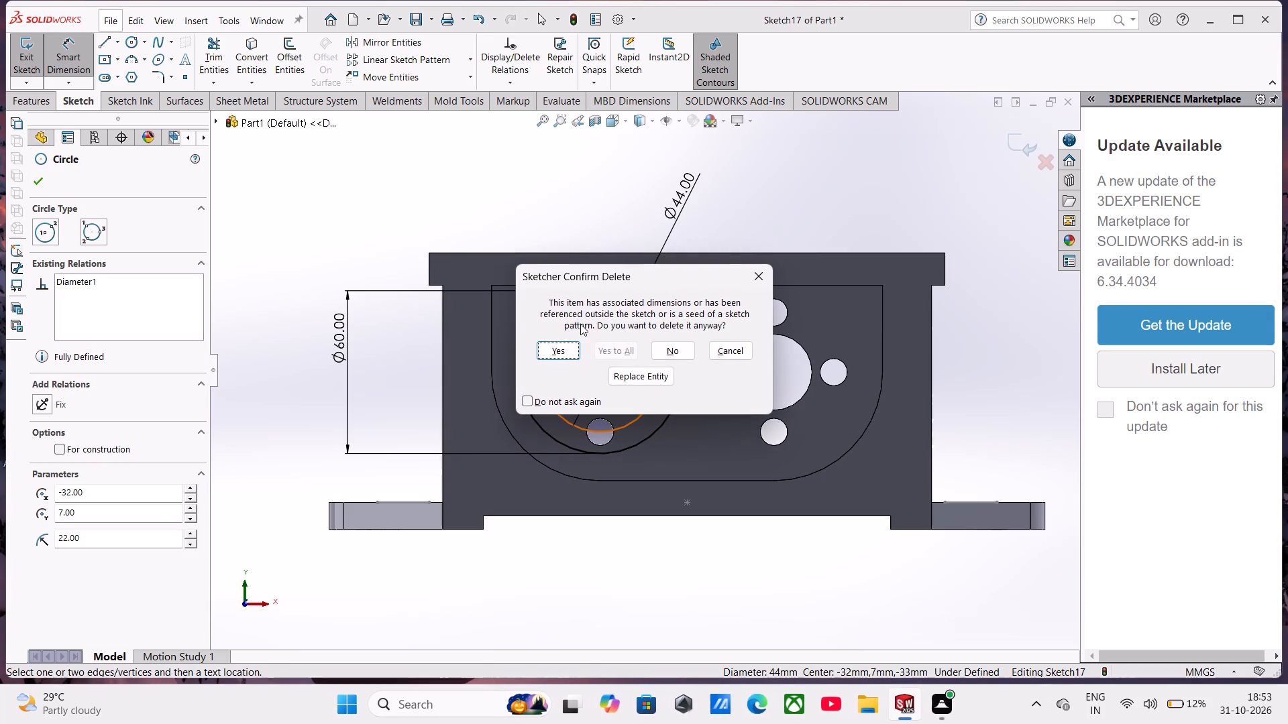
click(546, 356)
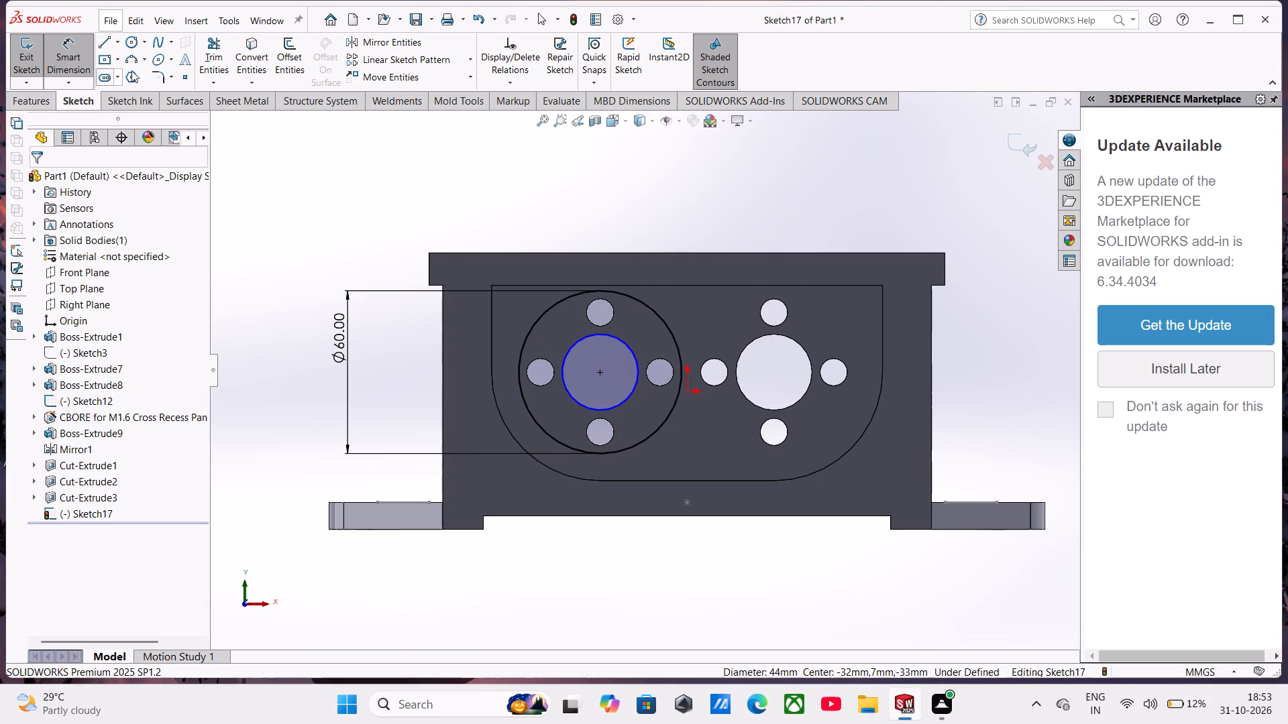
Convert the edges of the four small holes around the left large bore into sketch circles.
click(262, 55)
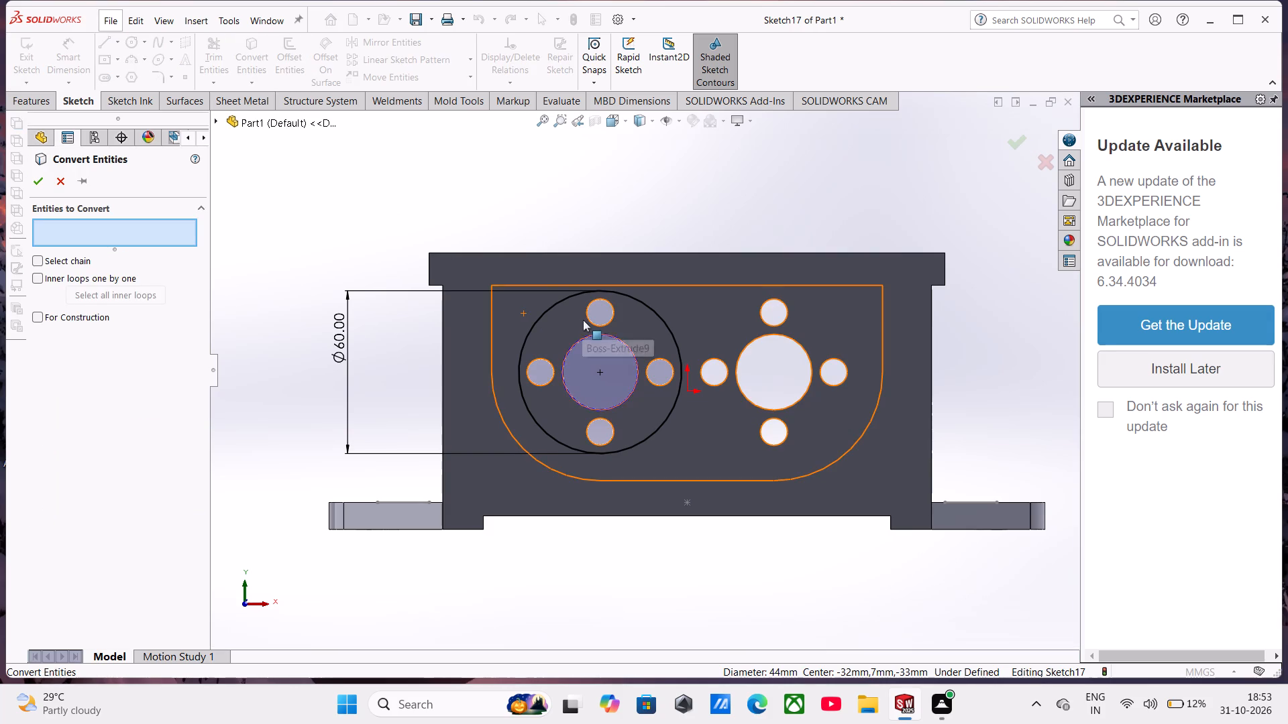
click(586, 318)
click(549, 361)
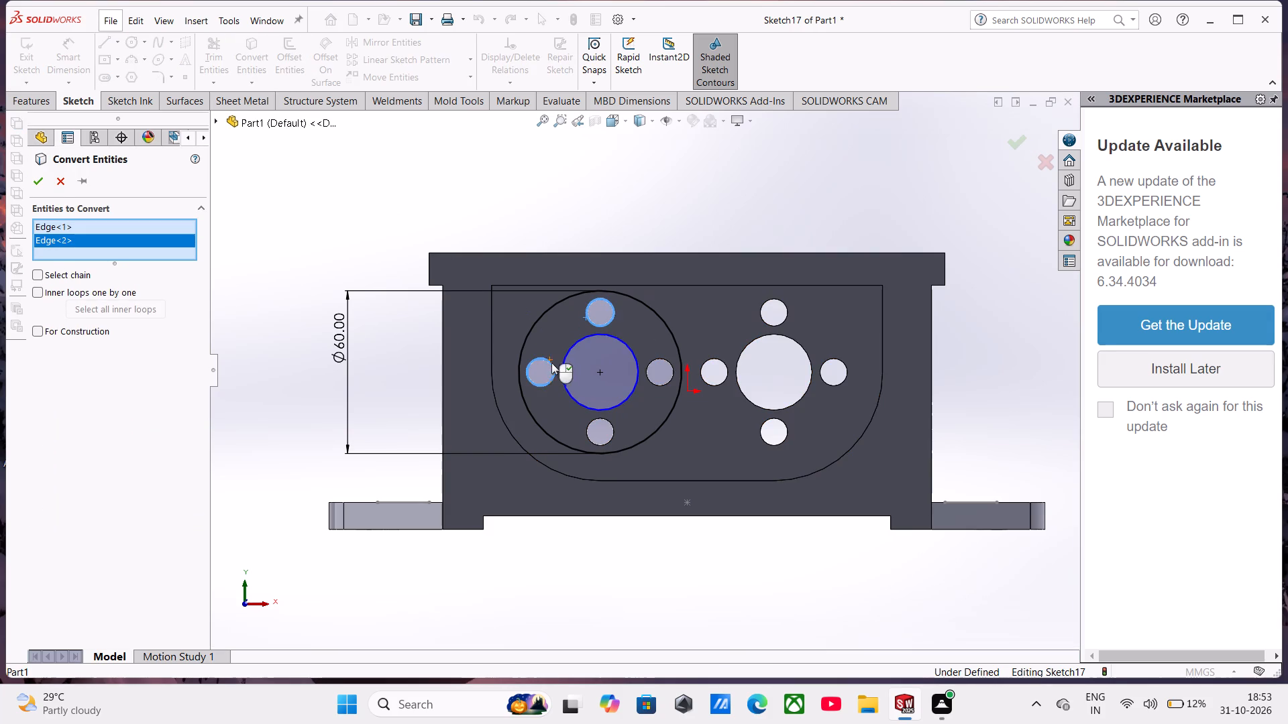
click(588, 427)
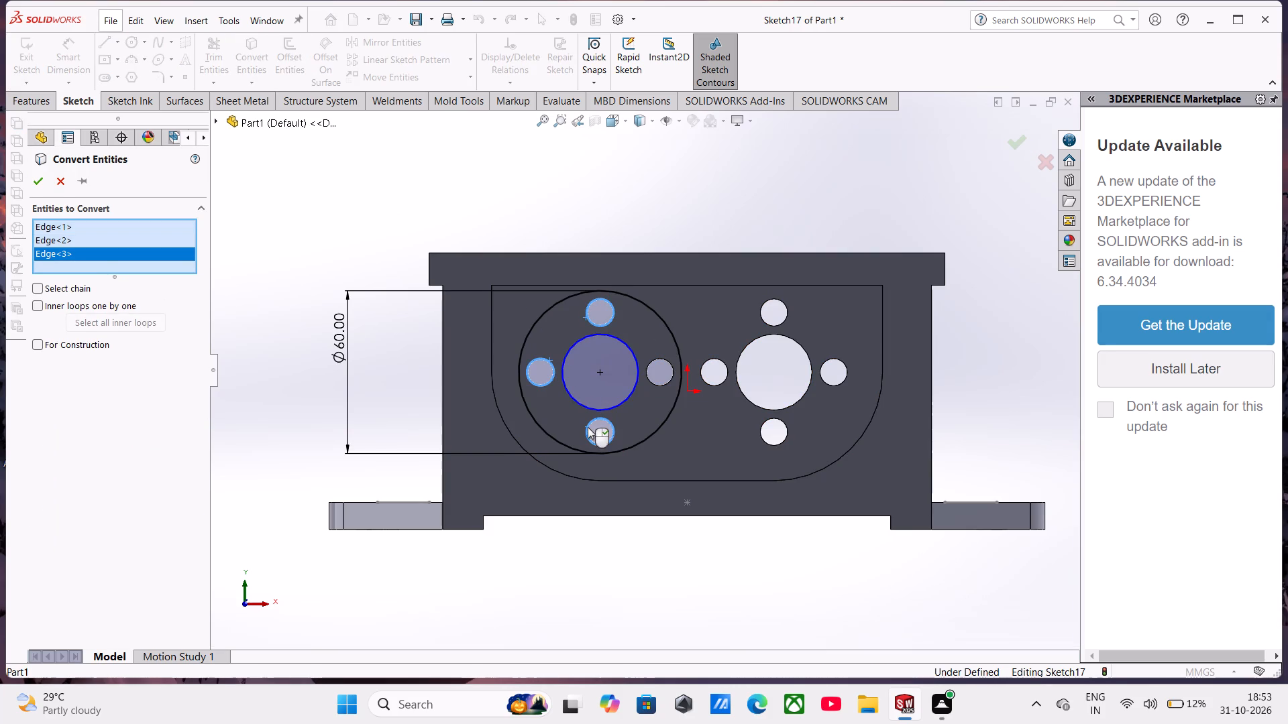
click(661, 386)
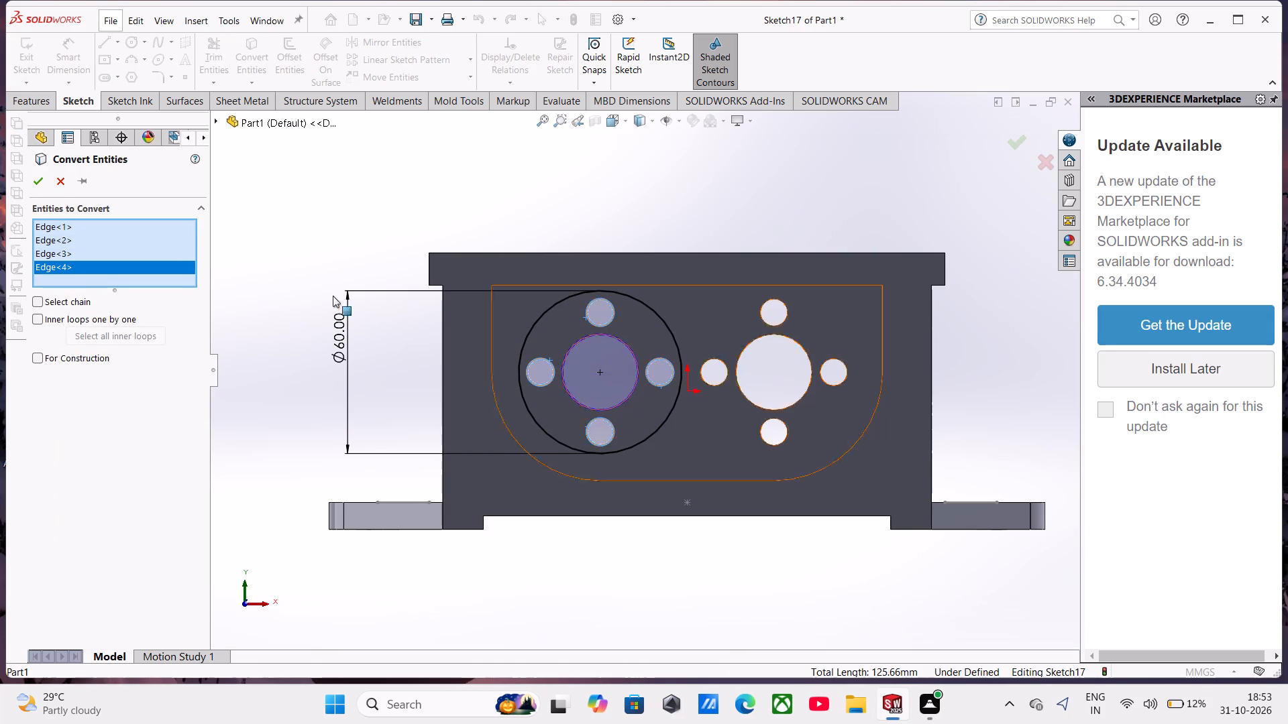
click(30, 178)
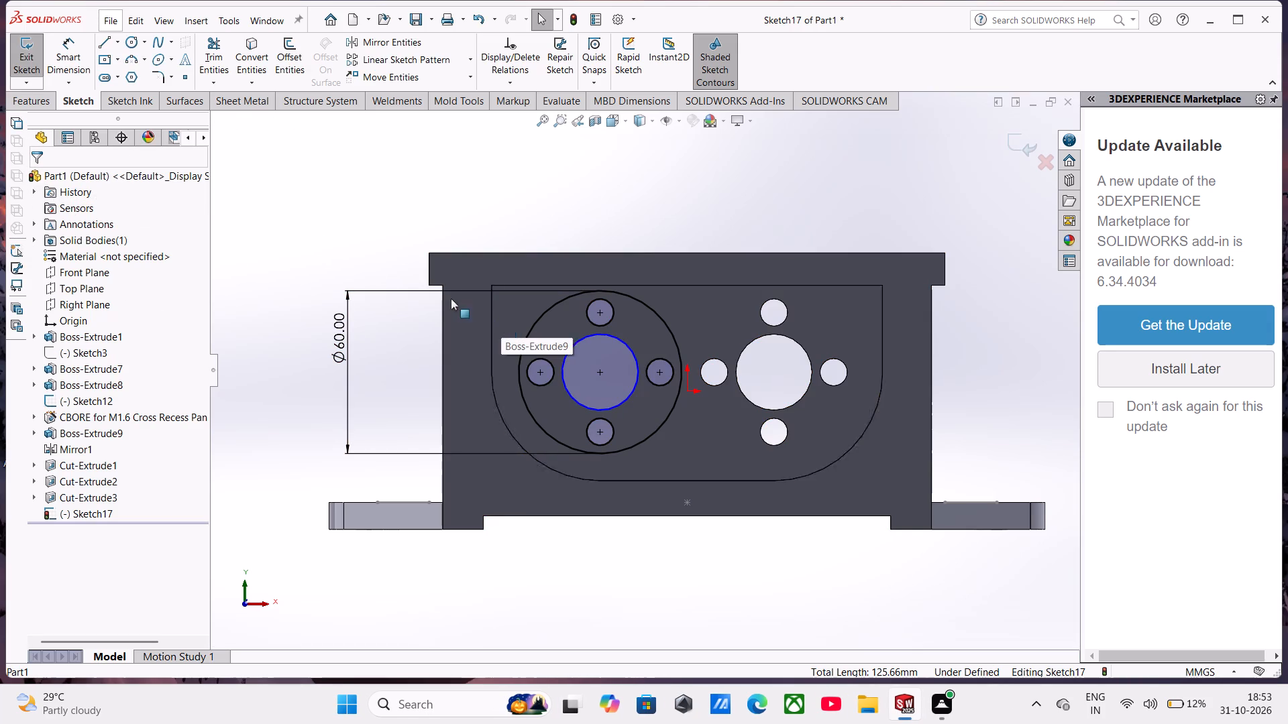
Mirror the 60 mm circle, the bore circle and the four small hole circles about the Right Plane.
click(67, 52)
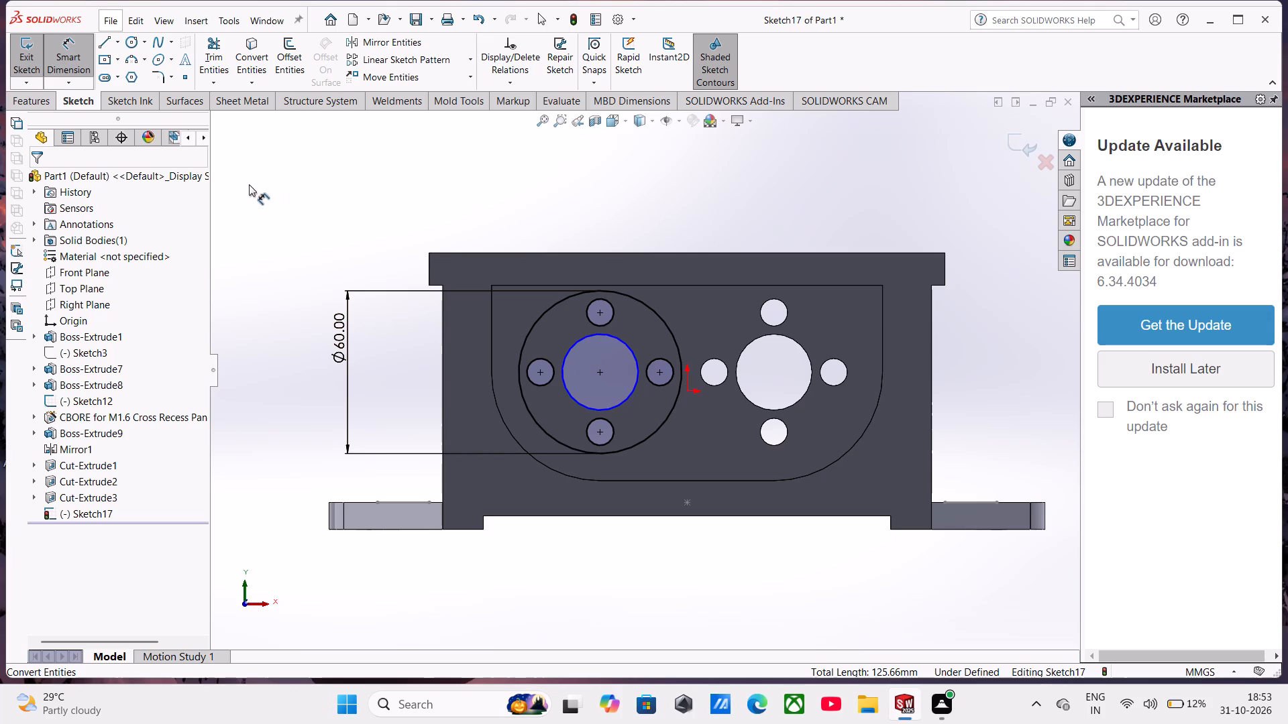
click(417, 38)
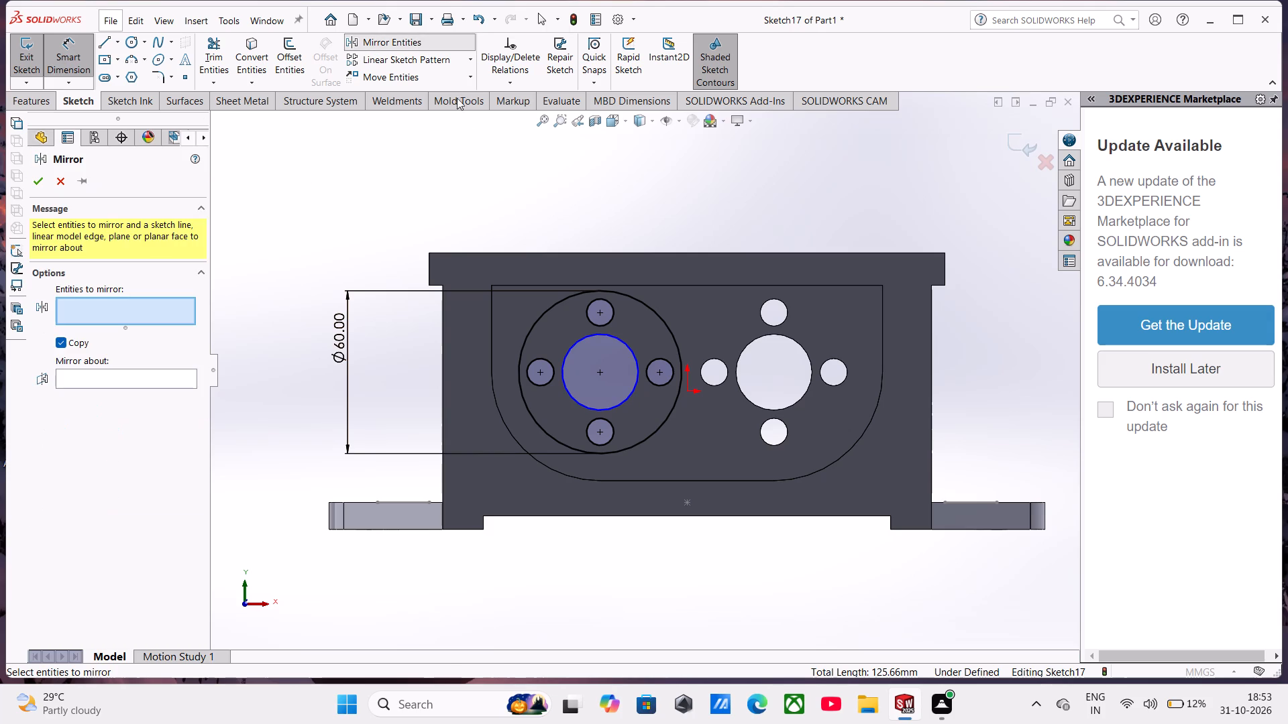
click(557, 301)
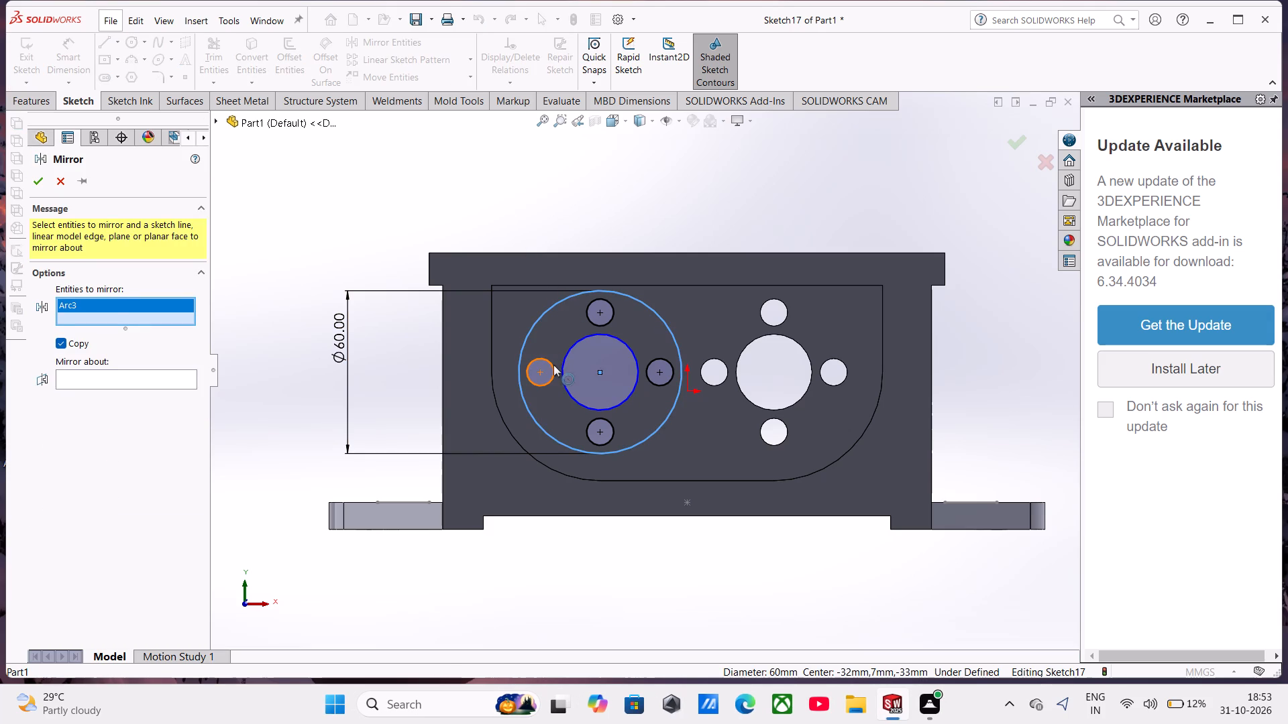
click(553, 364)
click(606, 322)
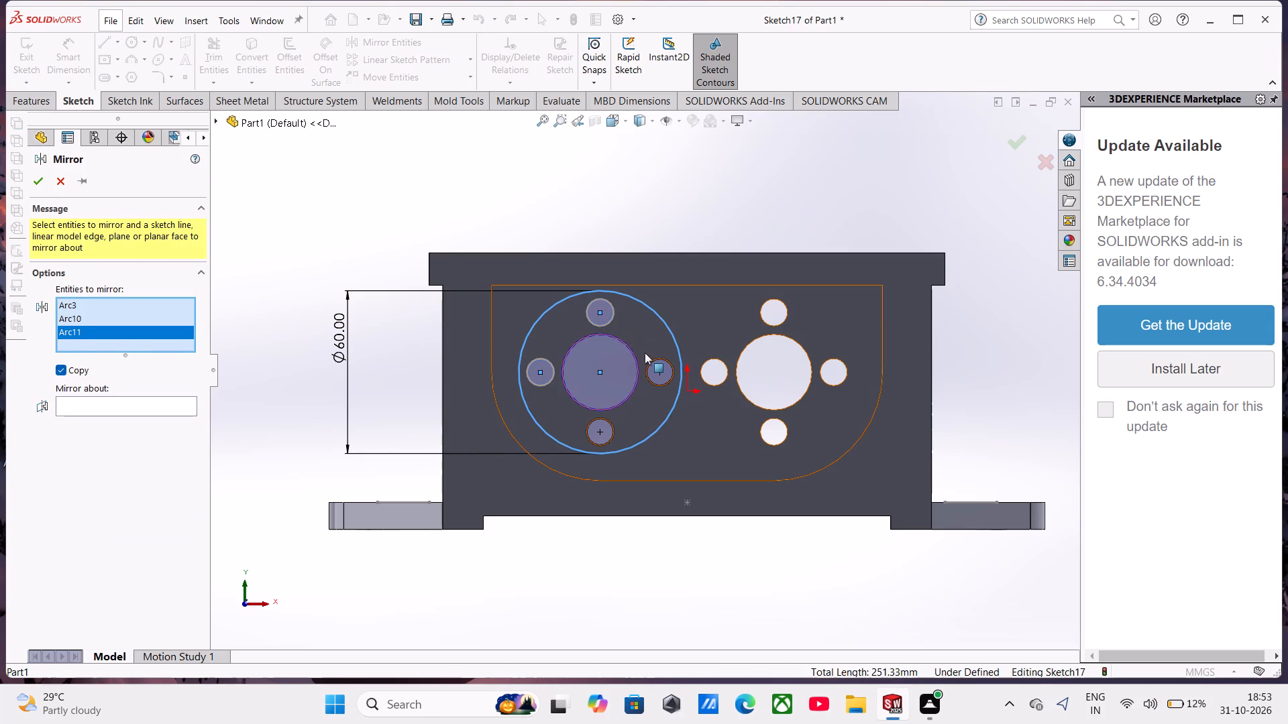
click(653, 365)
click(638, 365)
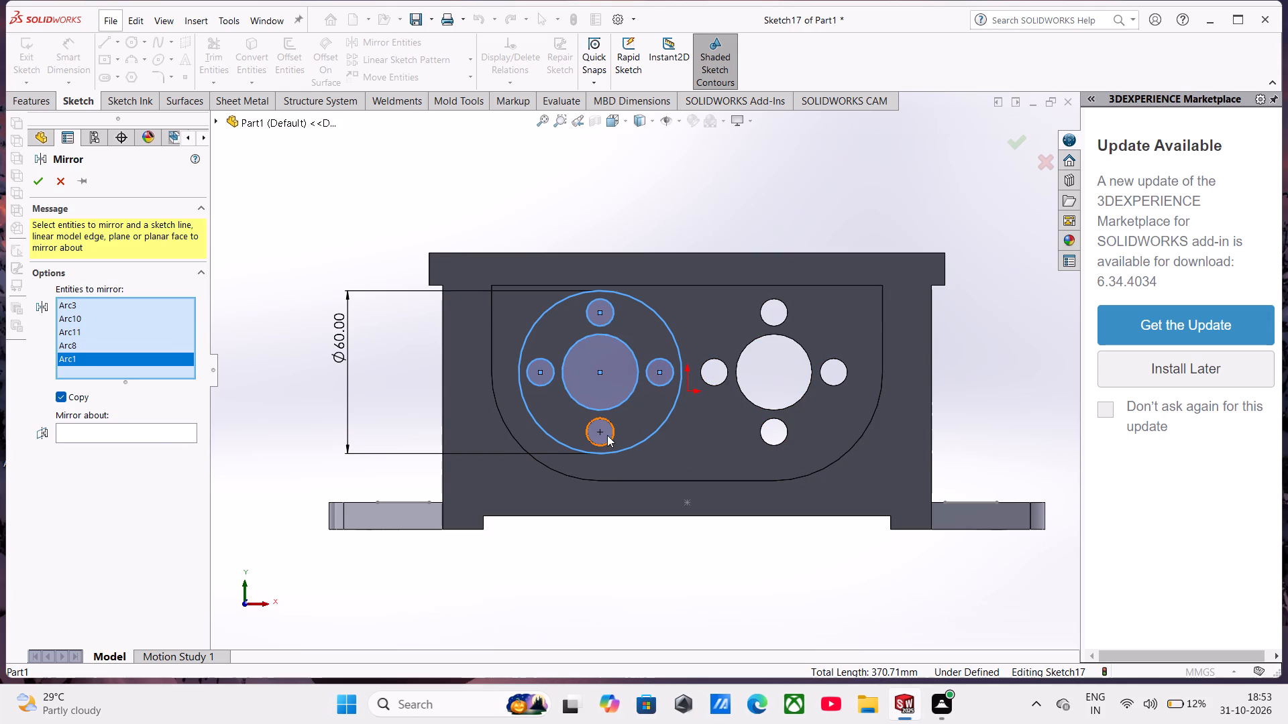
click(604, 443)
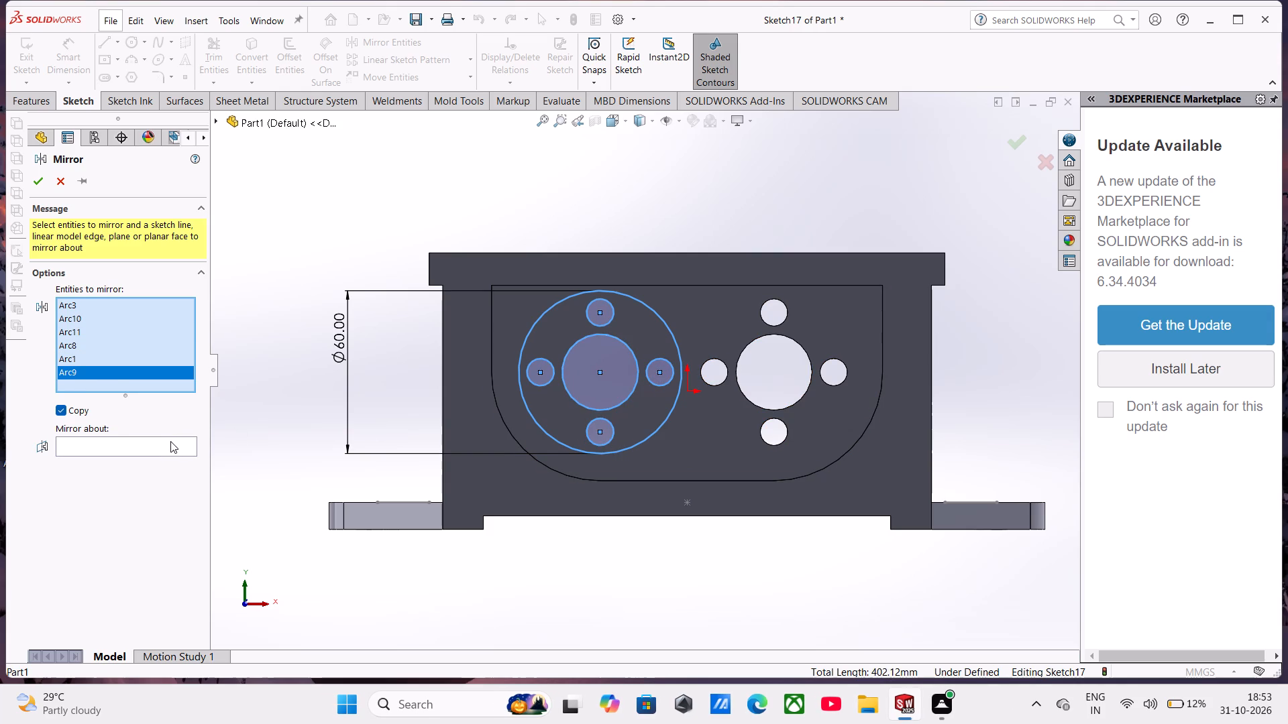
click(170, 441)
click(220, 125)
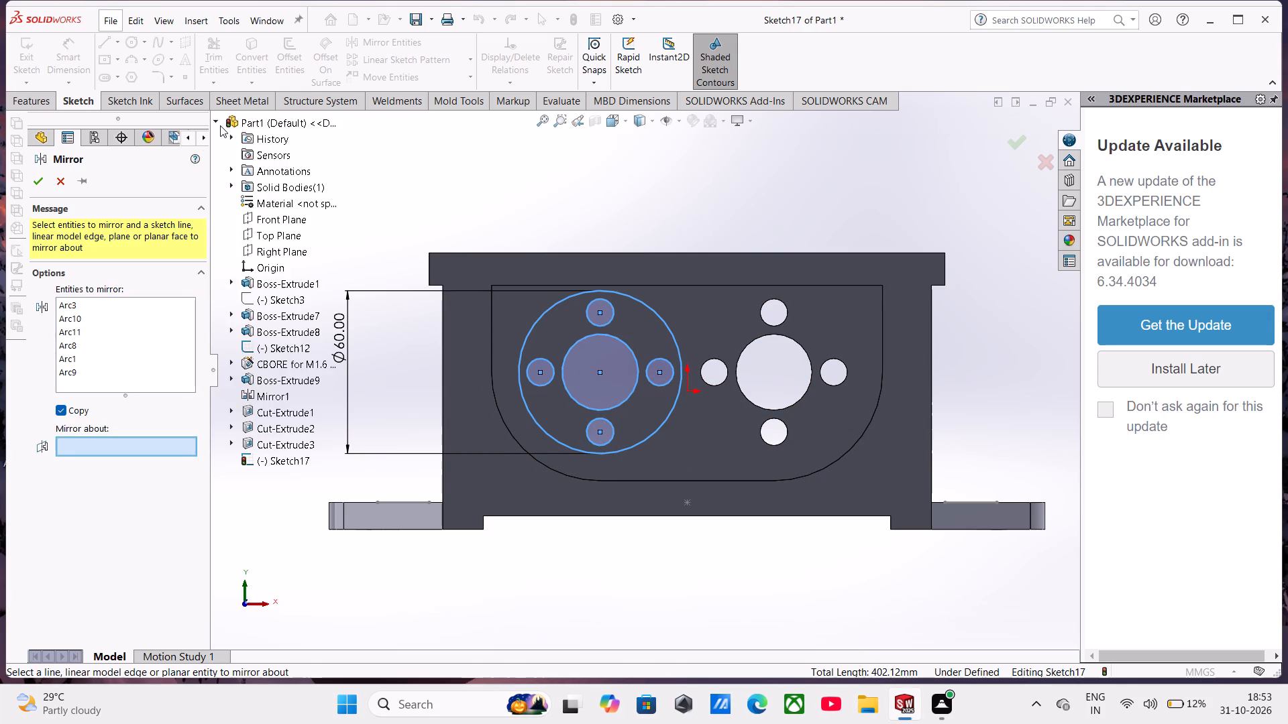
click(279, 248)
click(32, 177)
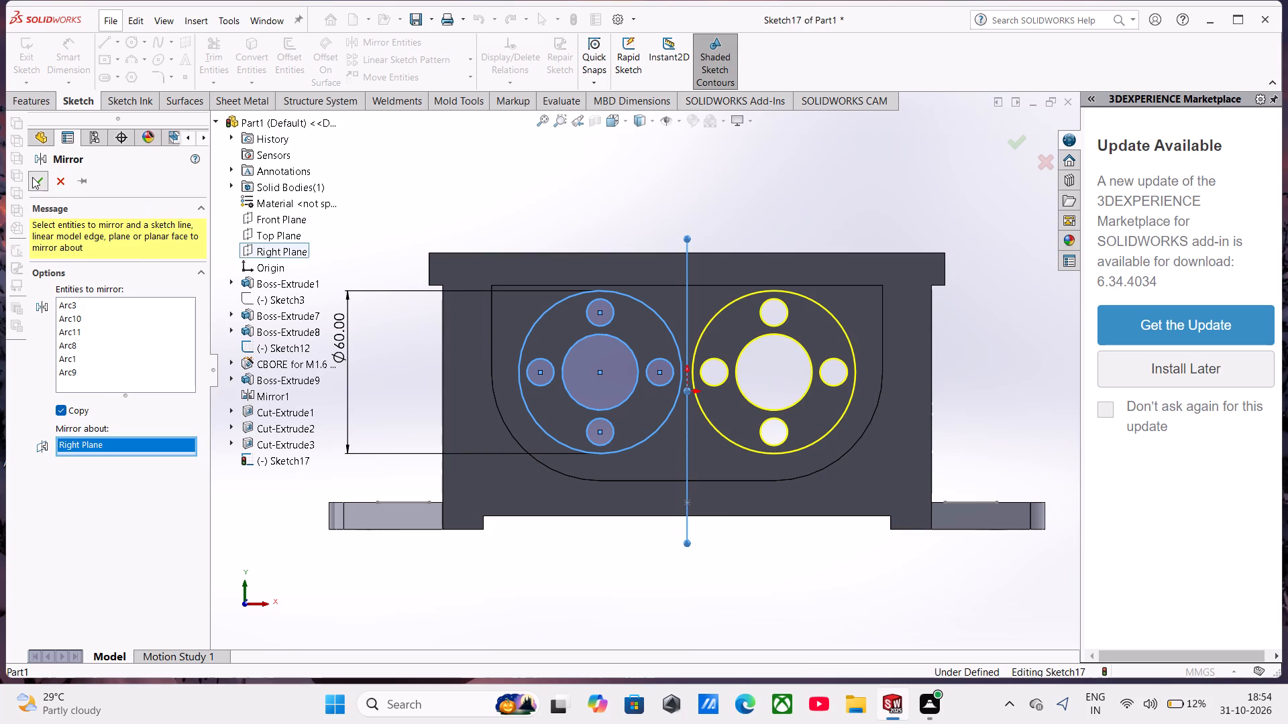
Boss-extrude the sketch's two 60 mm circles from the inner rear wall into the pocket, blind 5 mm, merged.
click(28, 99)
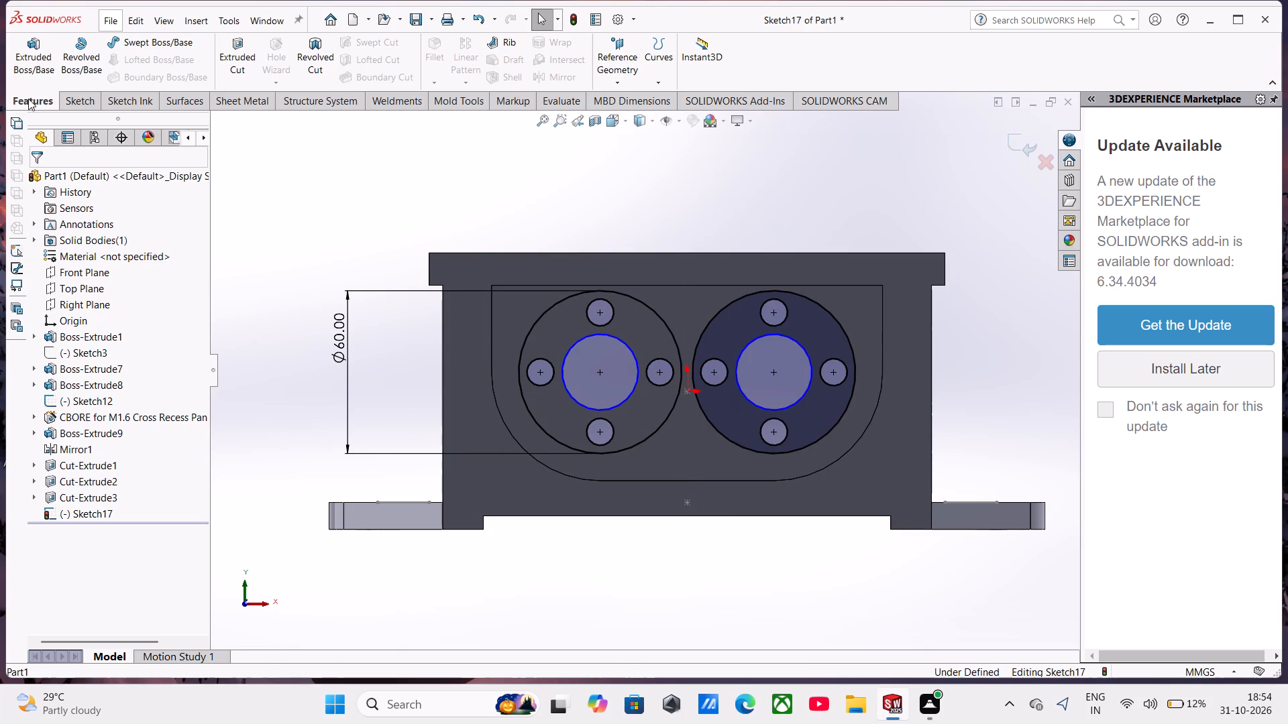
click(41, 56)
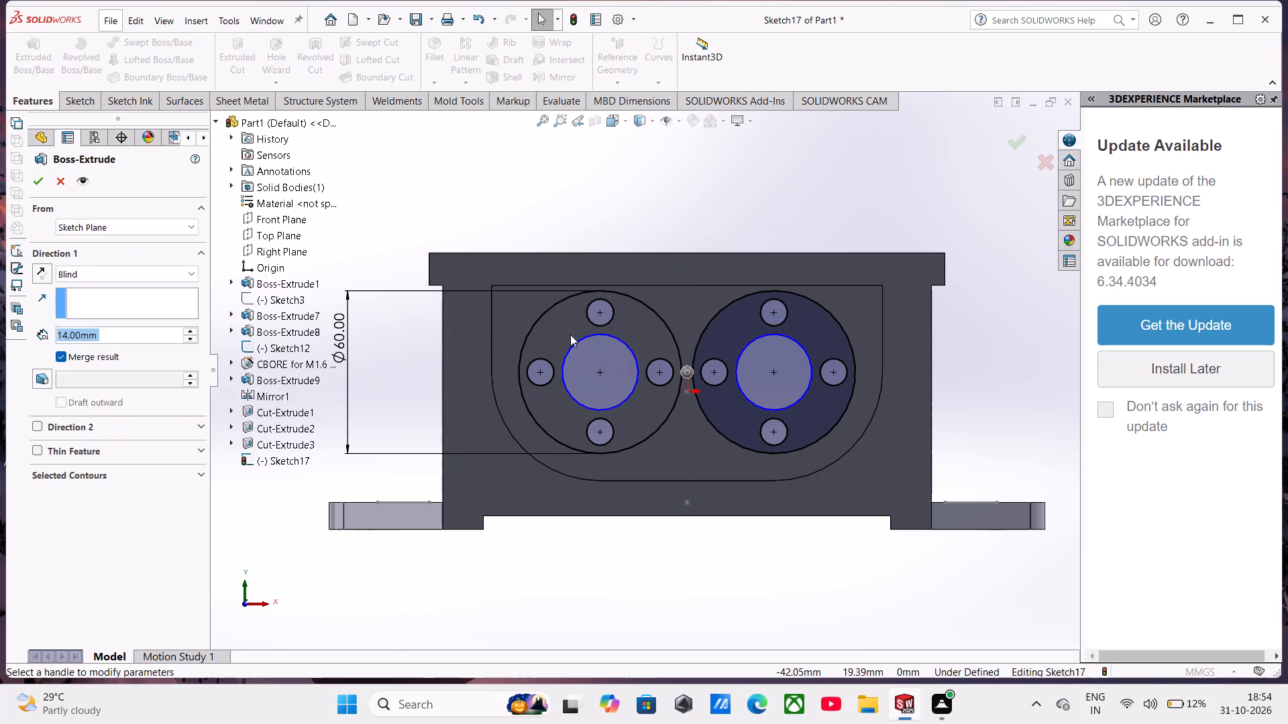
click(566, 328)
click(706, 341)
middle_drag(708, 343, 706, 355)
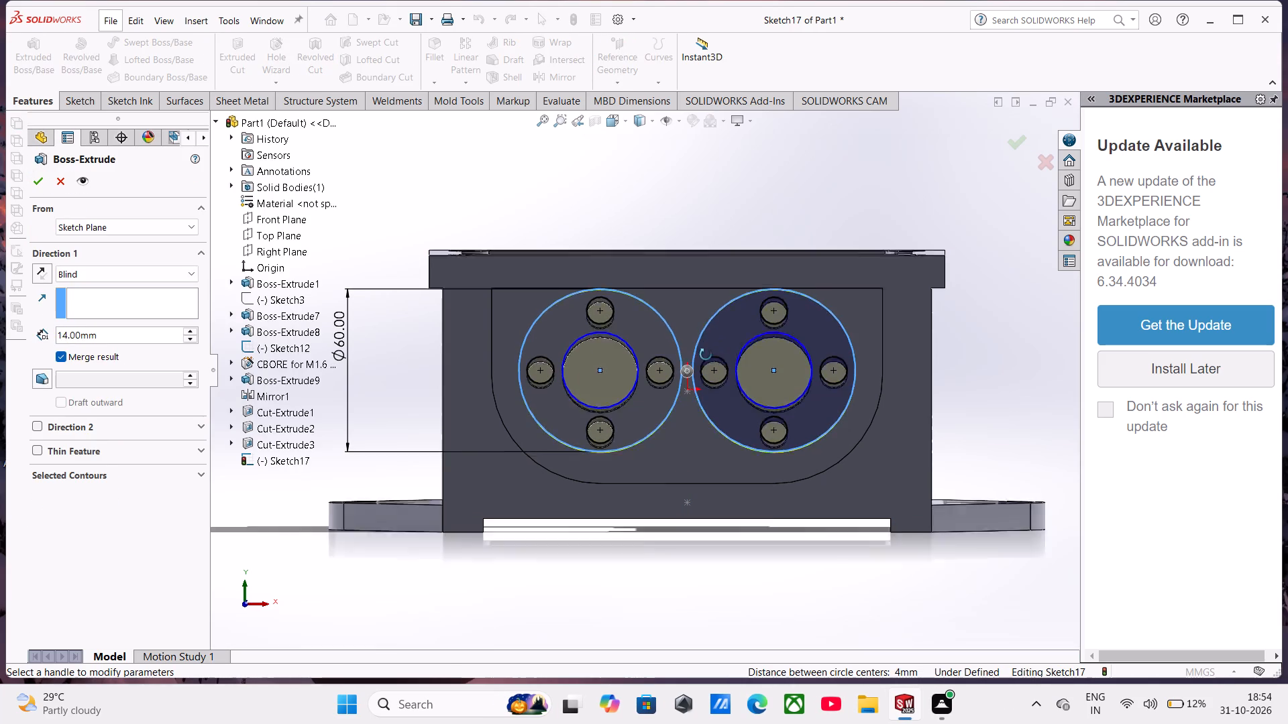
middle_drag(706, 355, 645, 492)
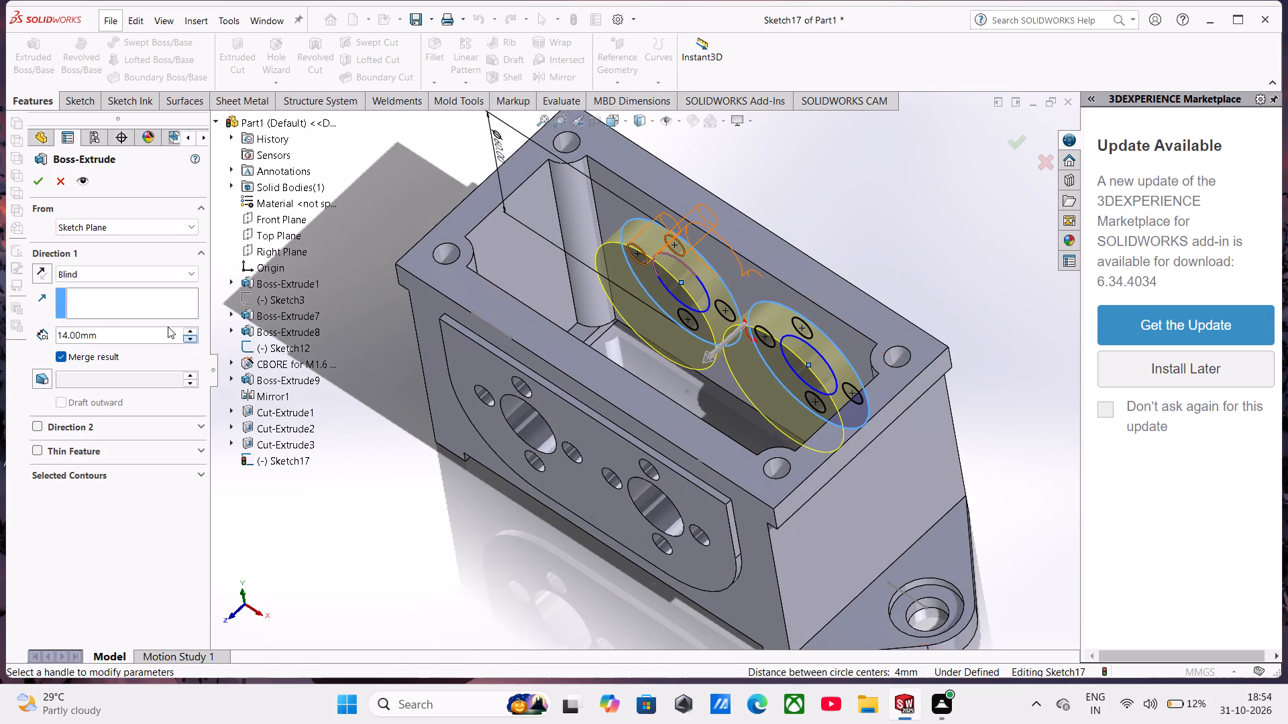
drag(101, 334, 3, 338)
key(5)
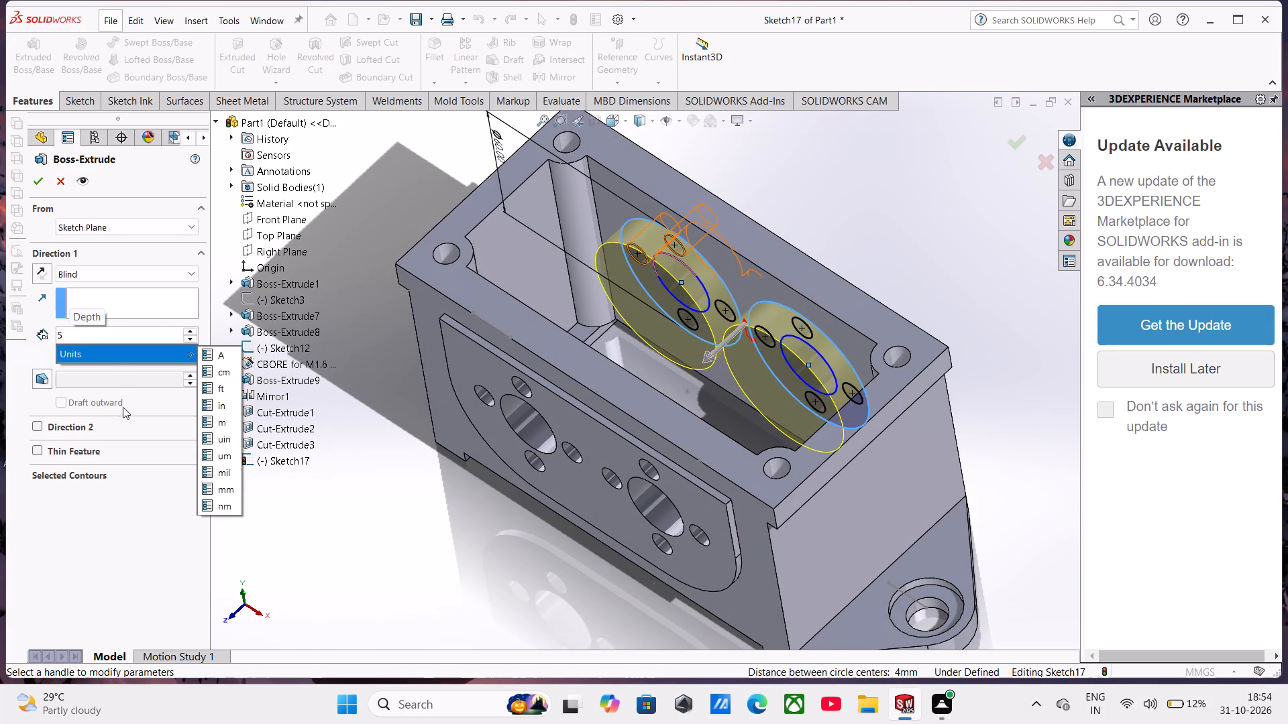
key(Return)
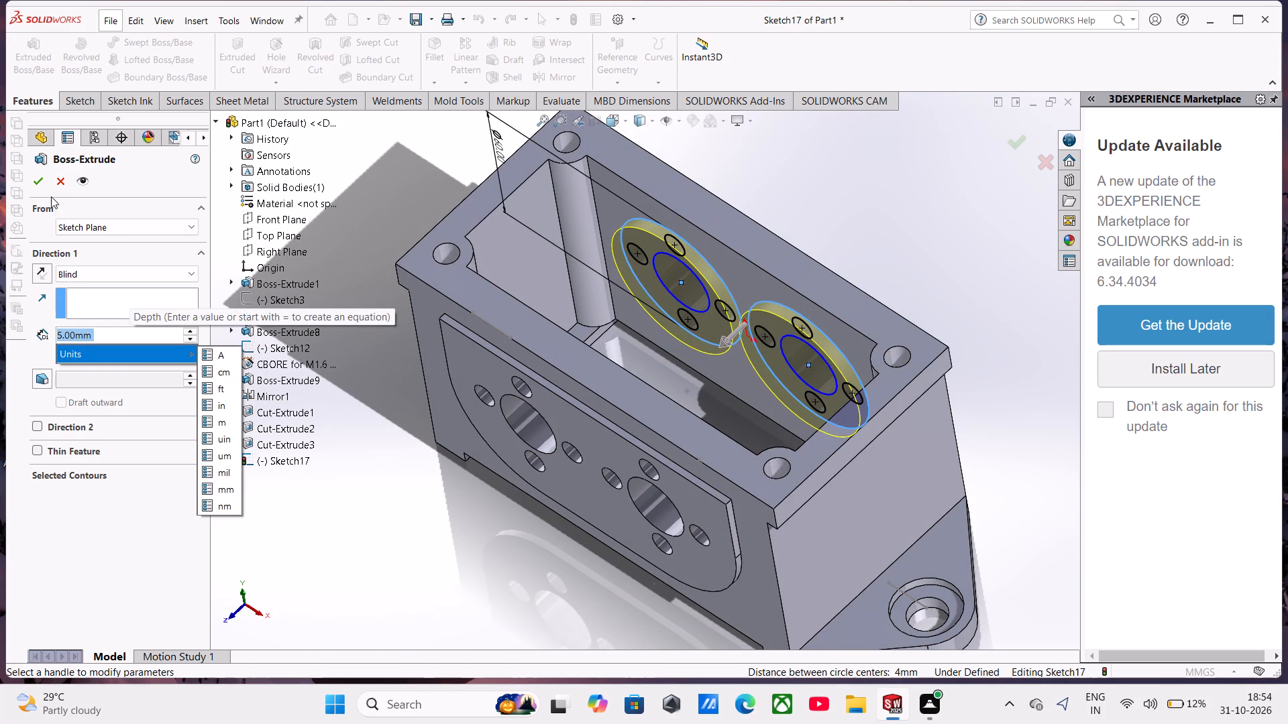
click(42, 184)
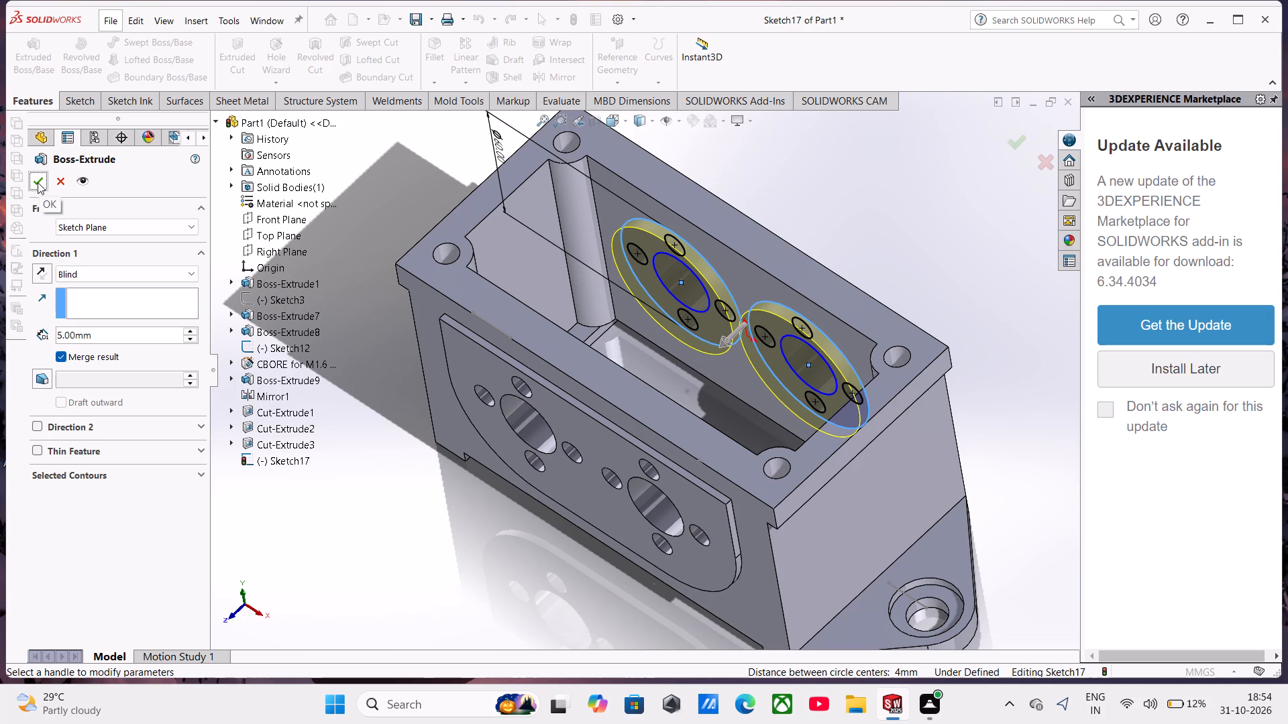
click(37, 182)
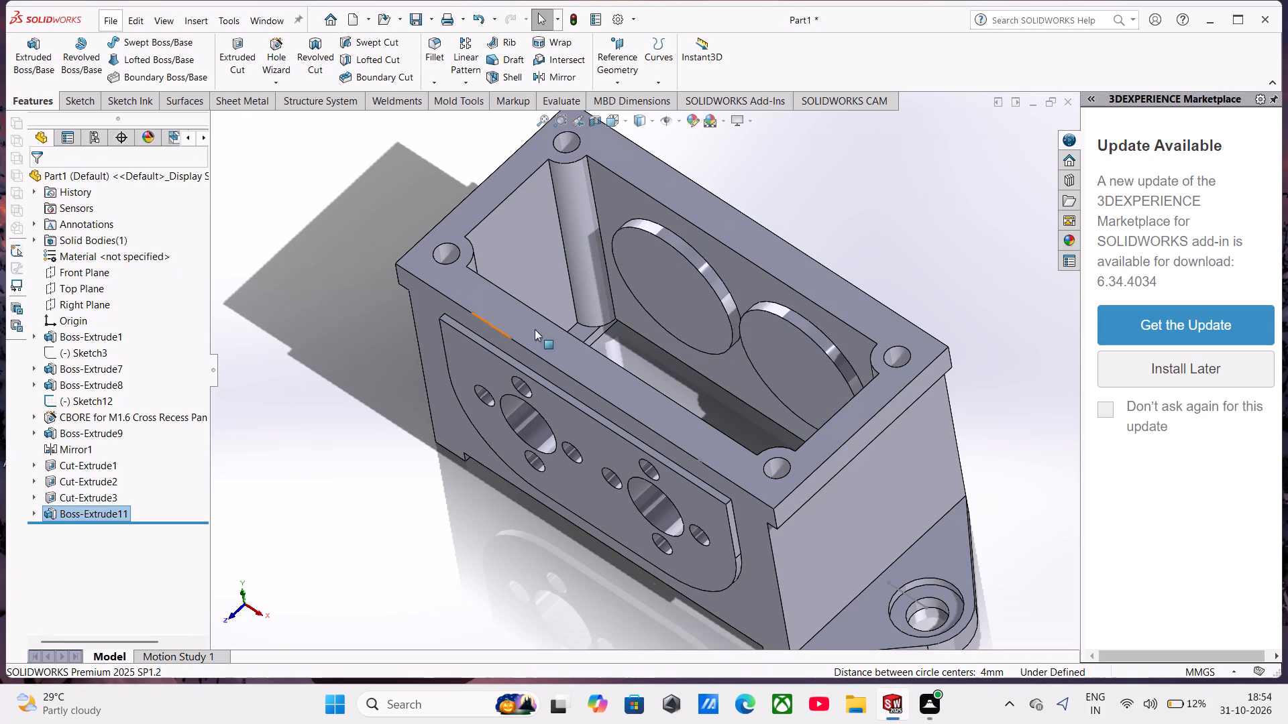
Open a sketch on the rear pad's outer face and convert the edges of both large bores and all eight small holes.
middle_drag(717, 361, 571, 424)
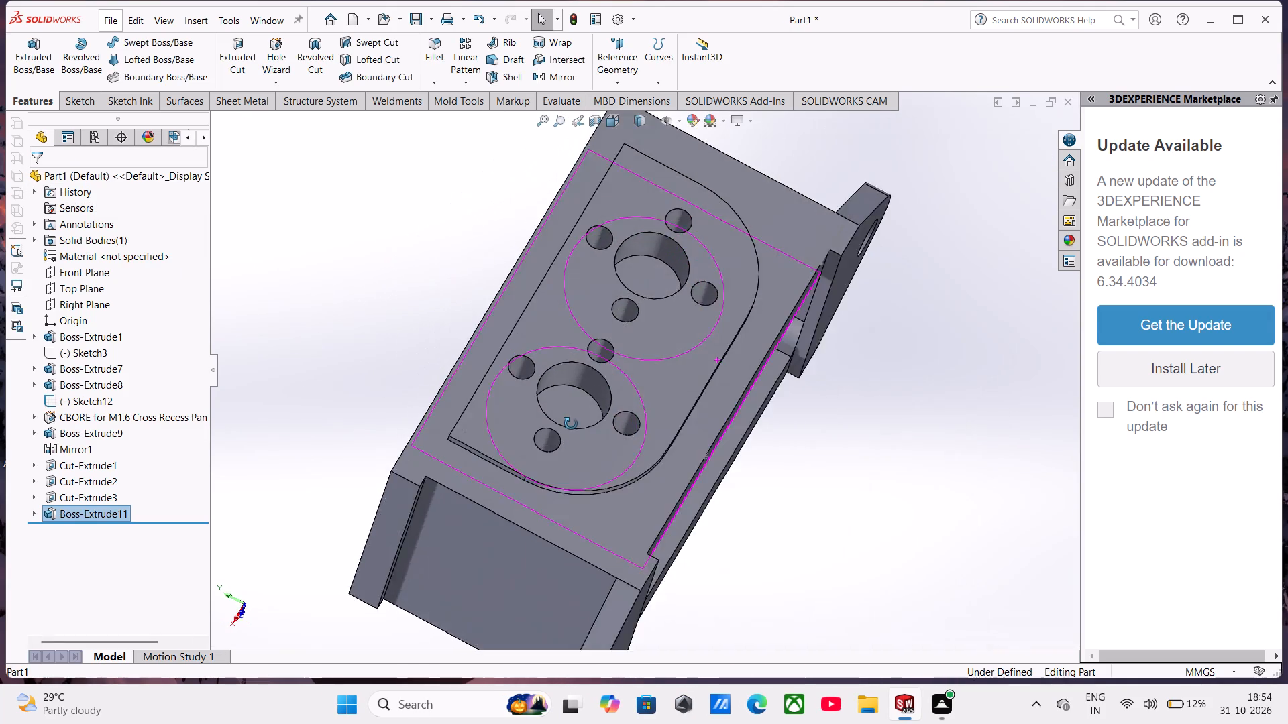
middle_drag(571, 424, 705, 452)
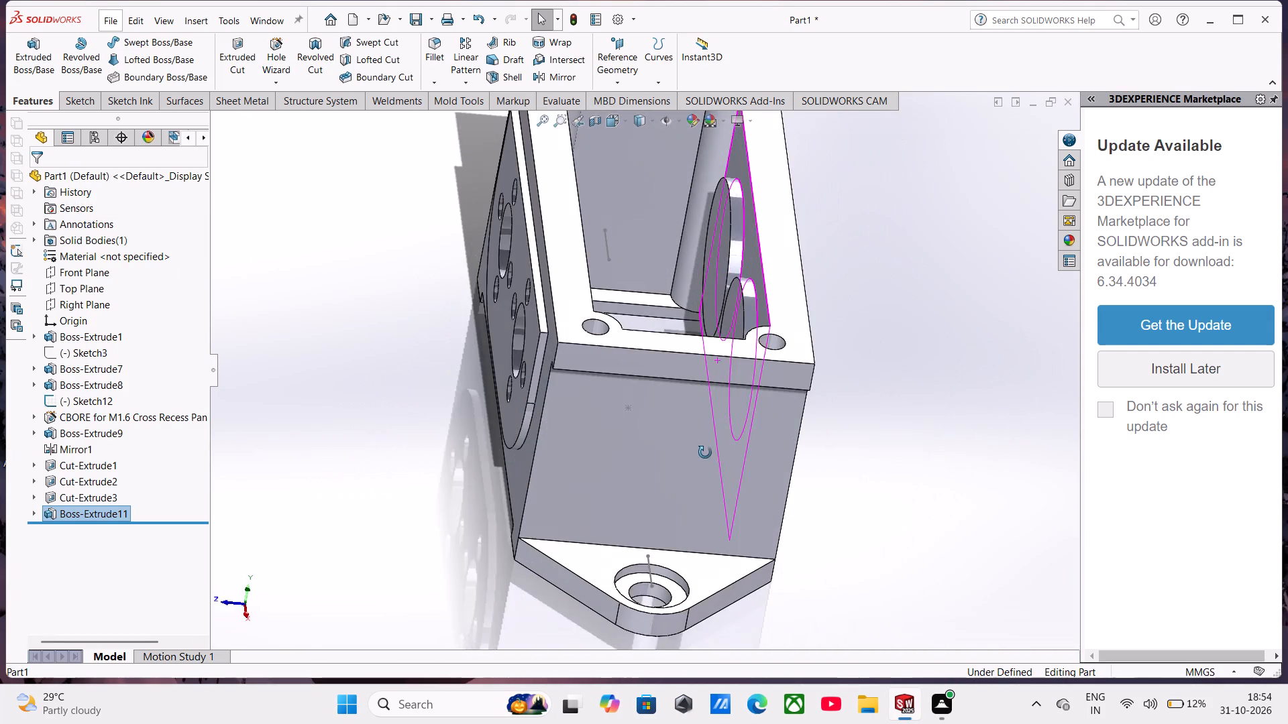
middle_drag(705, 452, 613, 425)
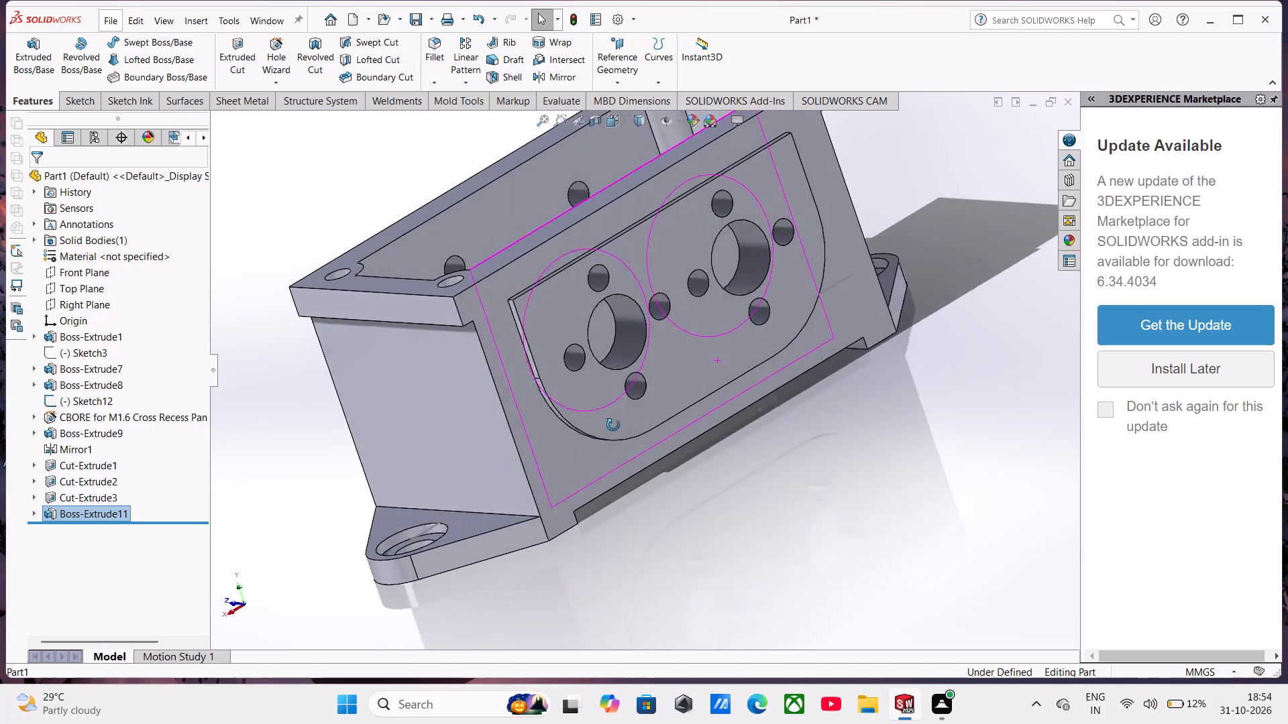
middle_drag(613, 425, 574, 434)
click(472, 333)
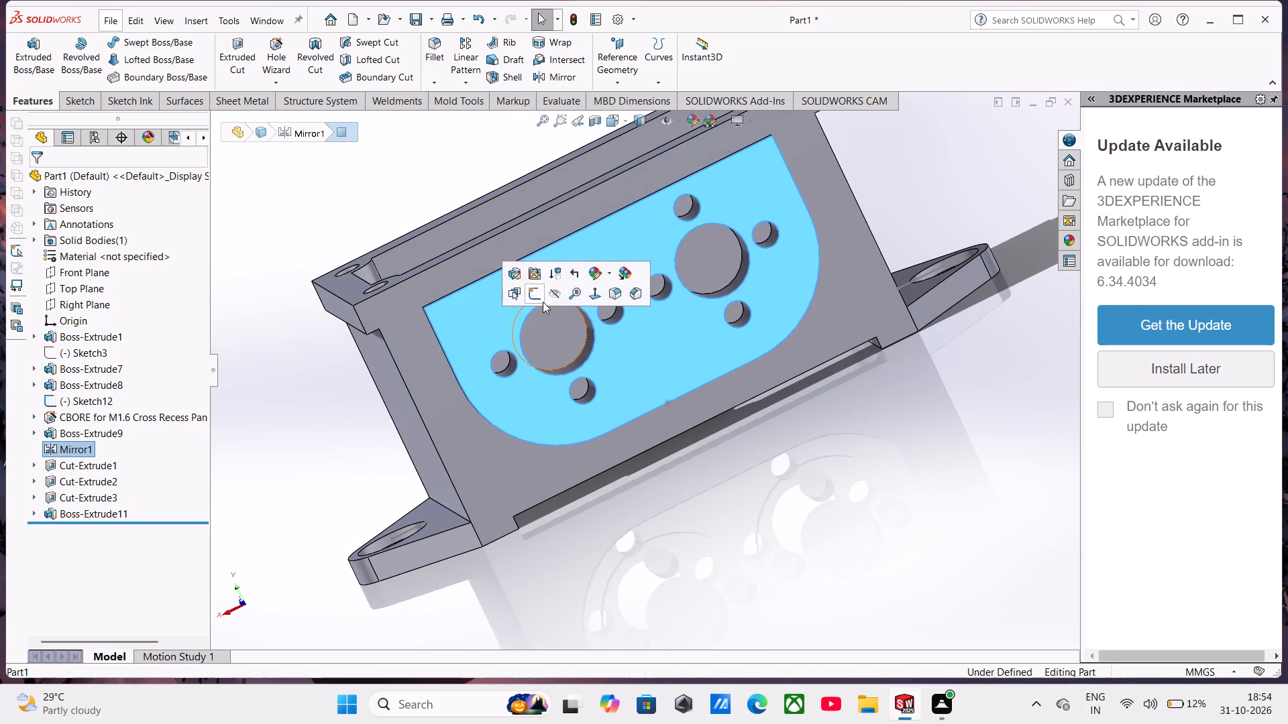
click(537, 298)
click(505, 223)
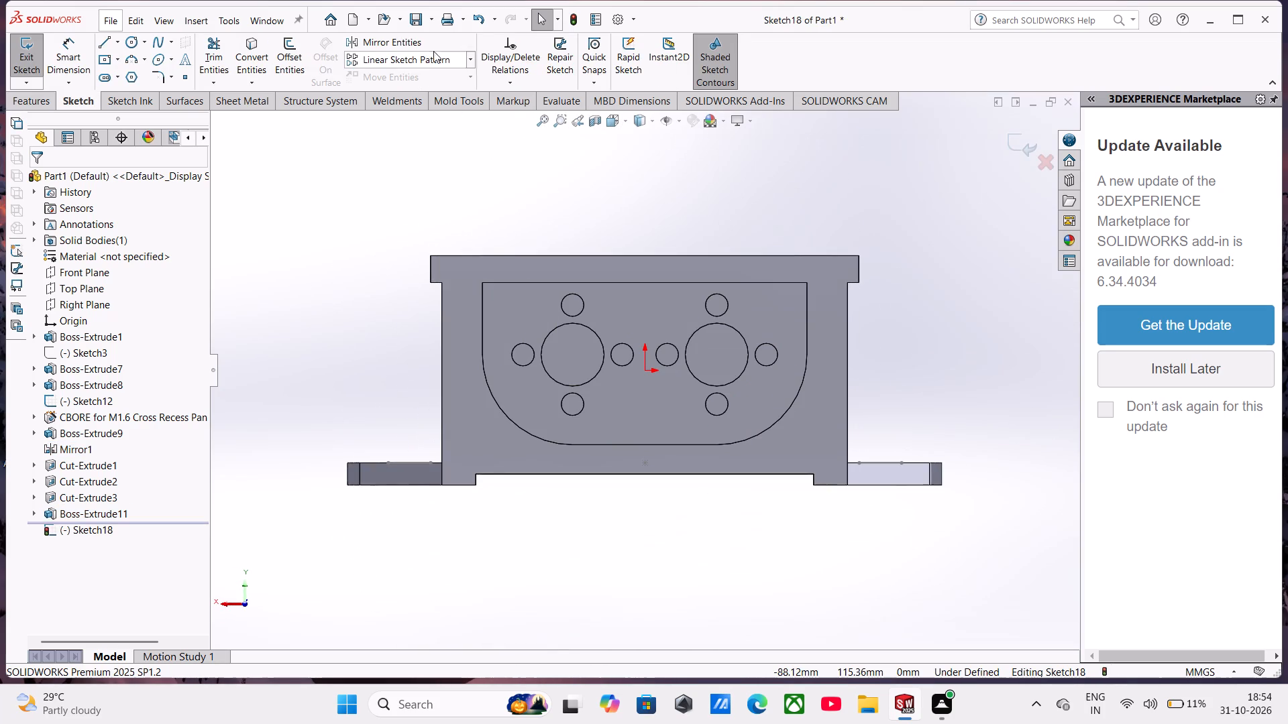
click(269, 53)
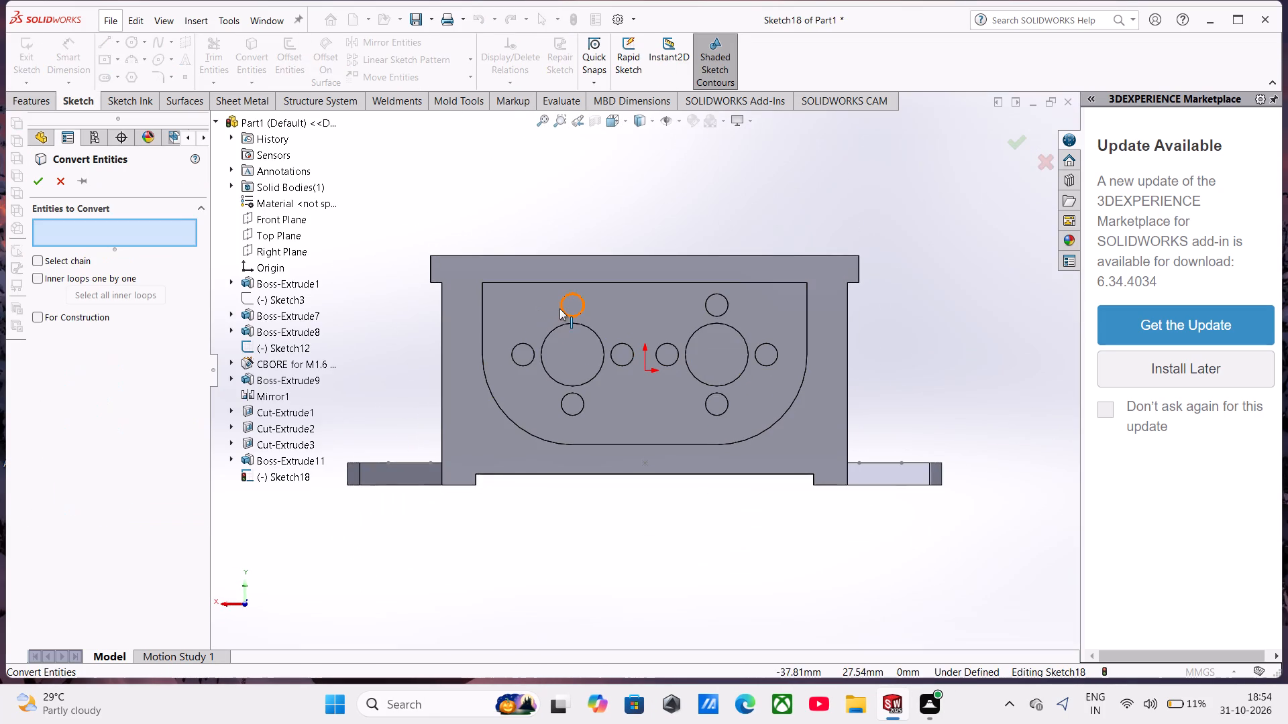
click(560, 308)
click(523, 342)
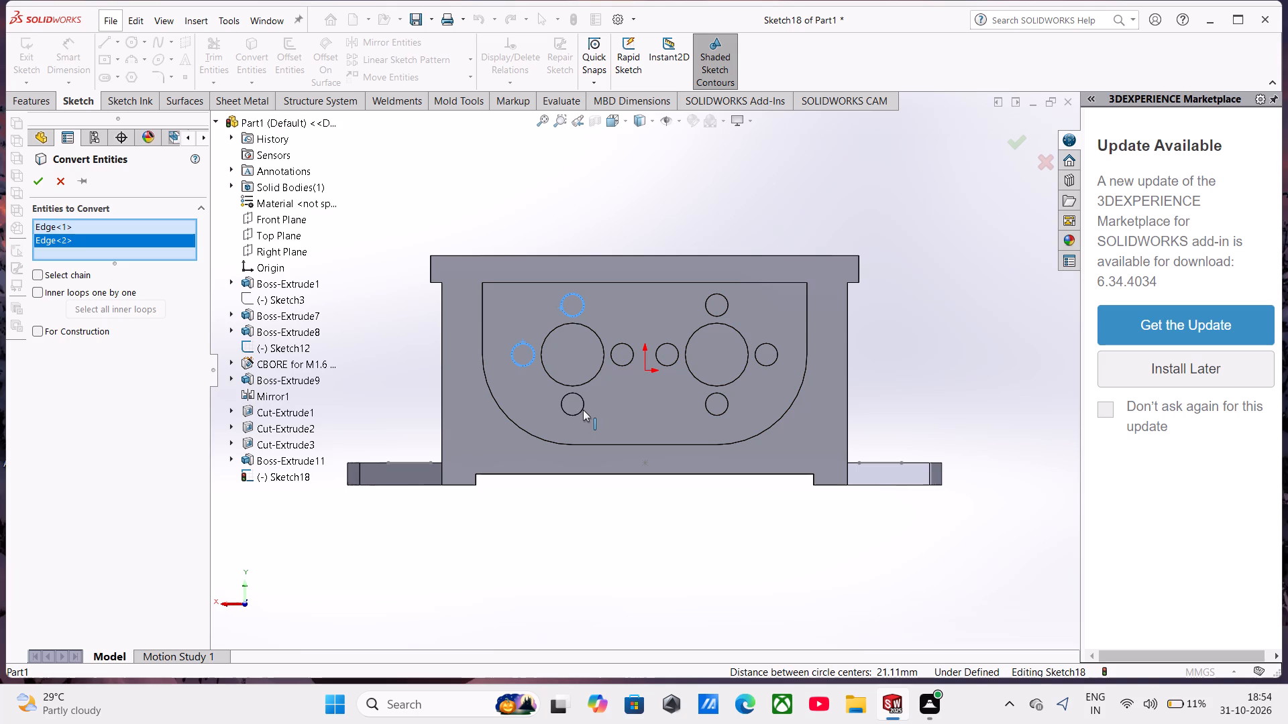
click(581, 410)
click(604, 357)
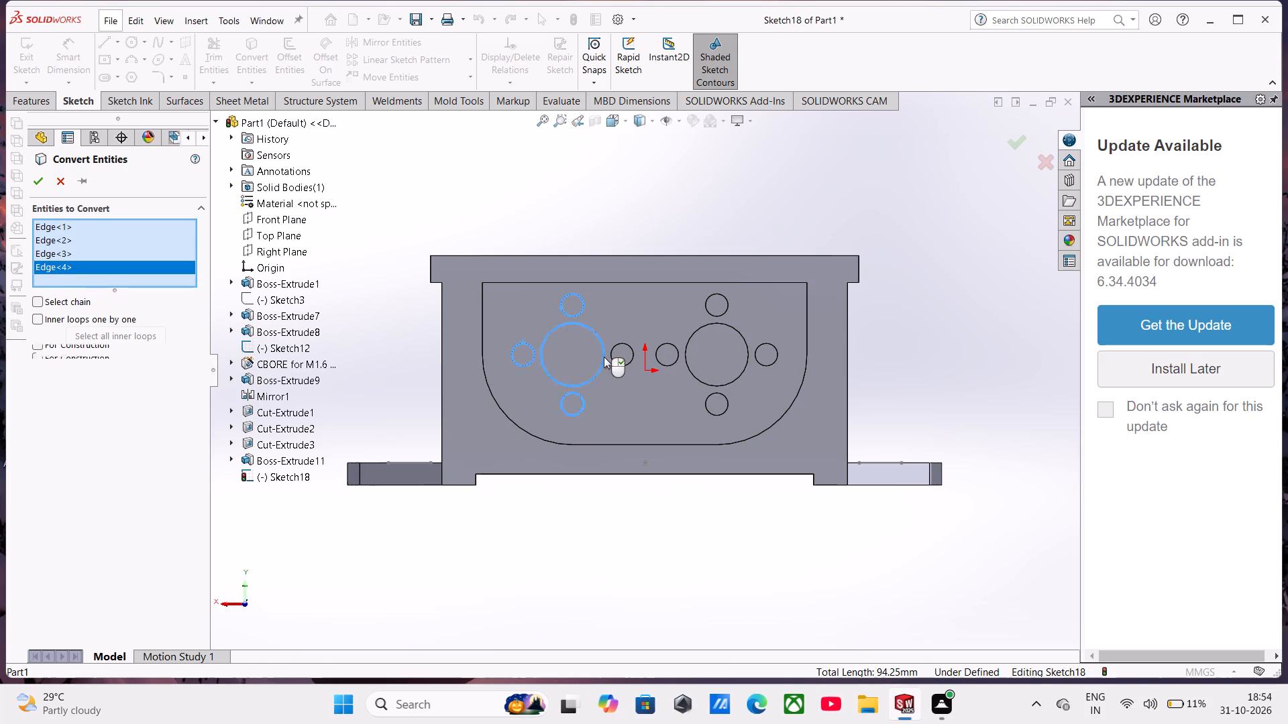
click(619, 345)
click(679, 349)
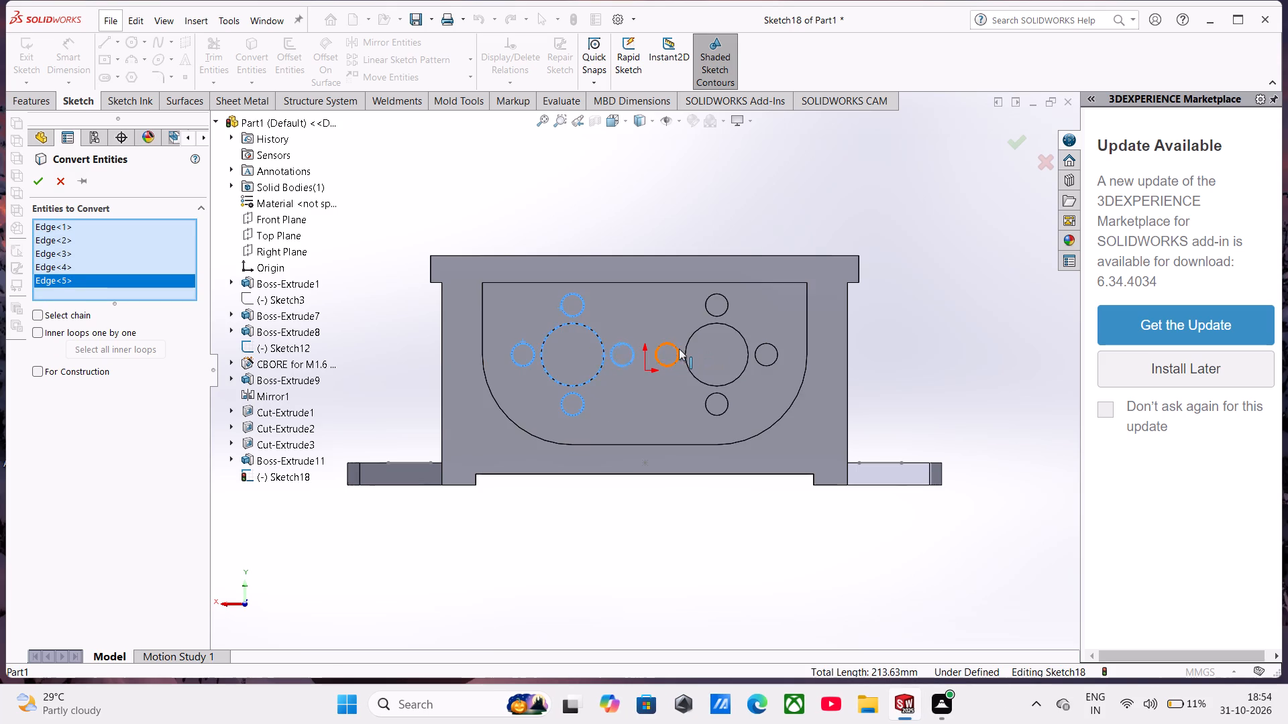
click(690, 340)
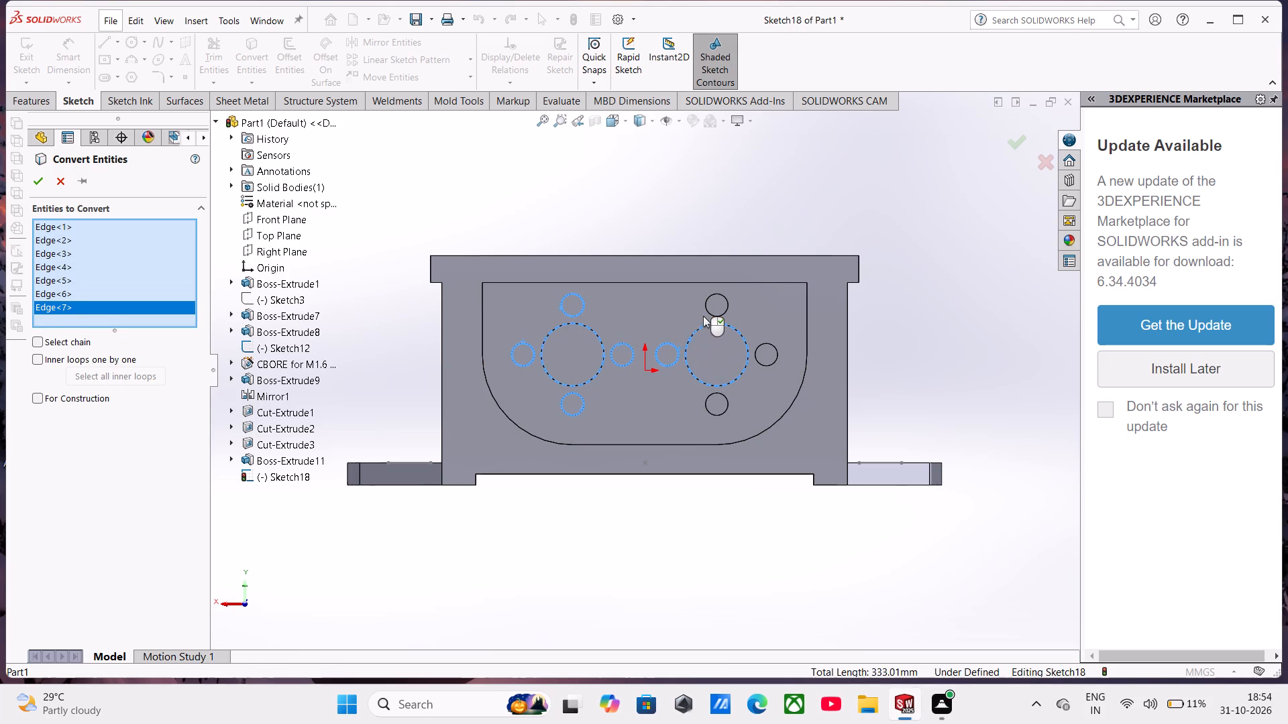
click(708, 313)
click(757, 346)
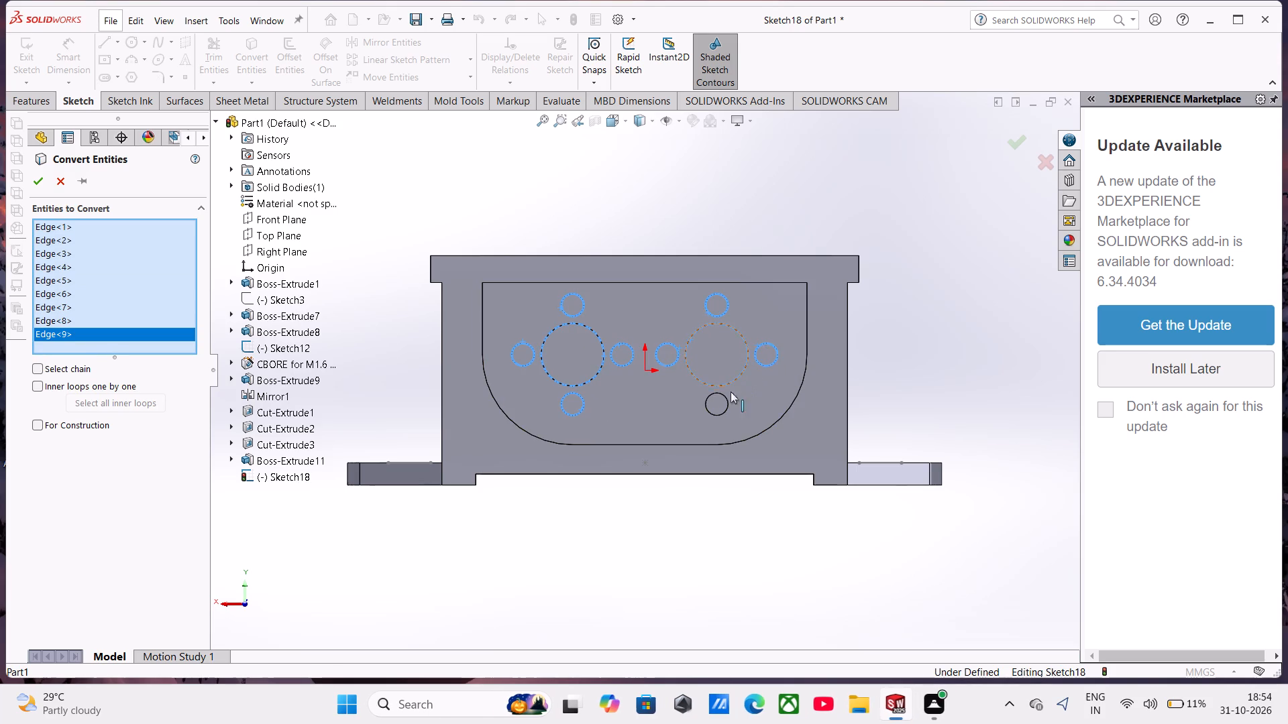
click(726, 405)
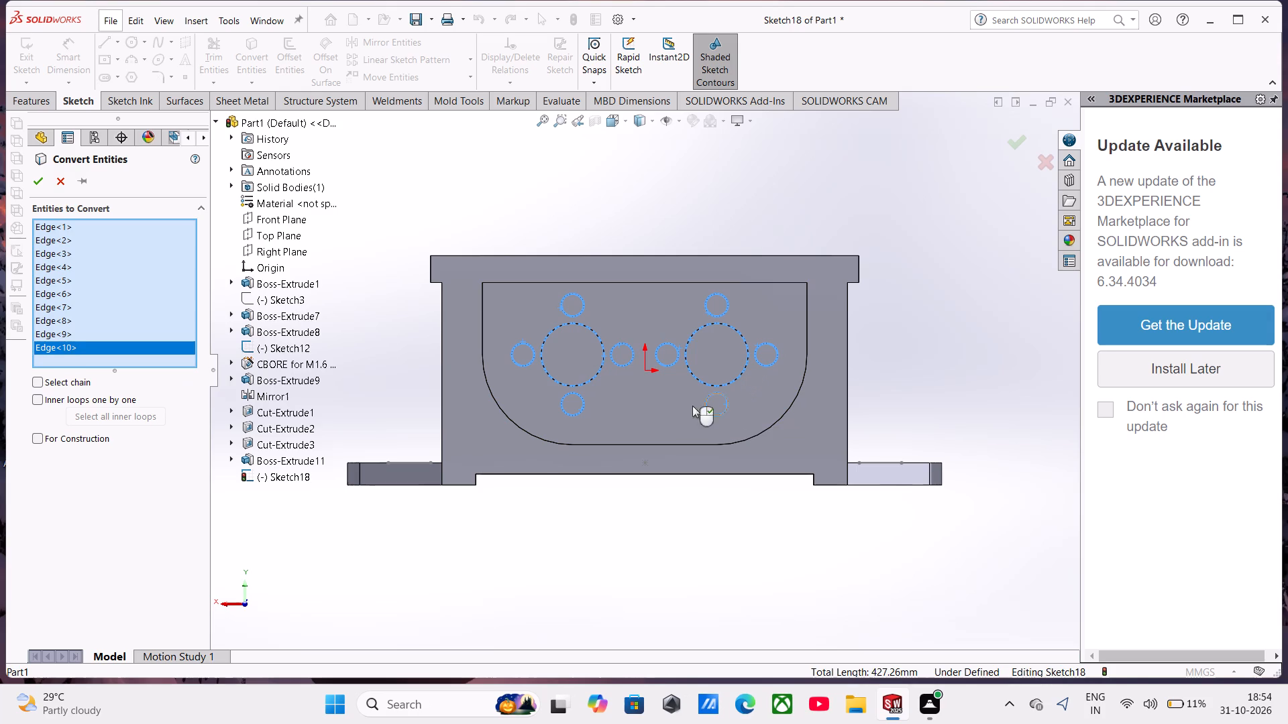
click(34, 181)
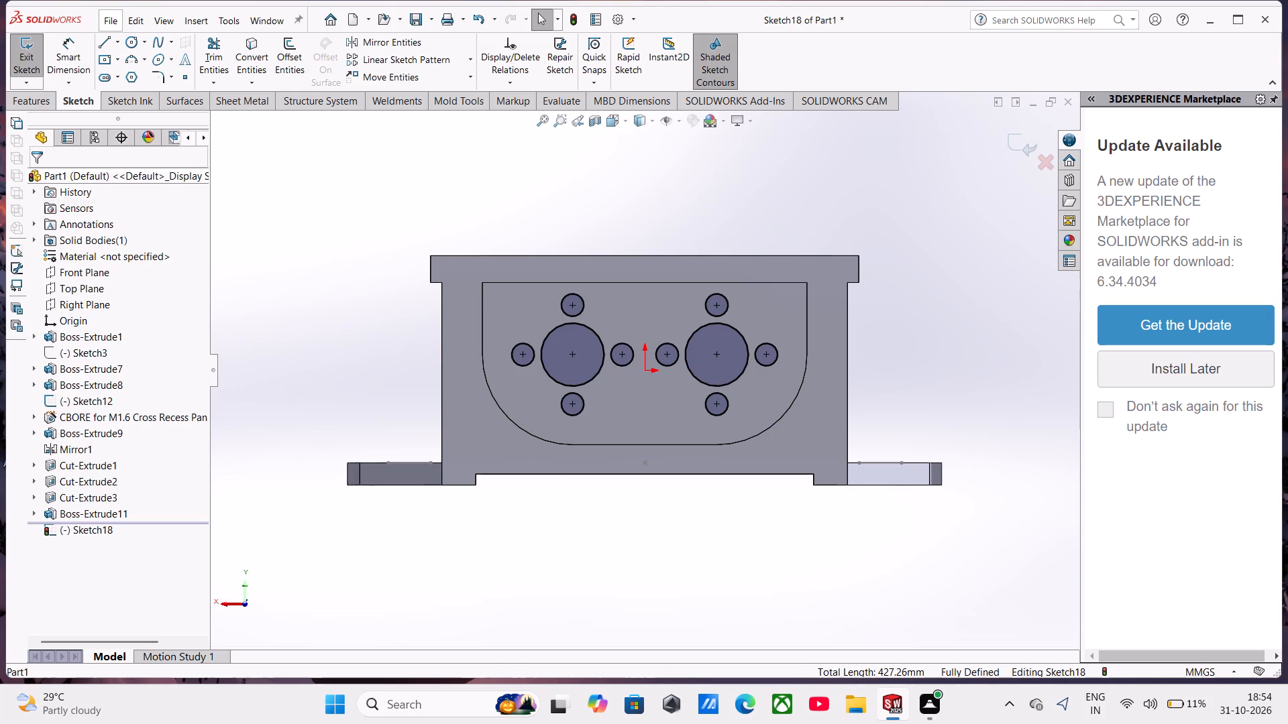
Extrude-cut the ten converted circles blind 34 mm from the rear pad through the wall and the bosses inside the pocket.
click(32, 99)
click(230, 59)
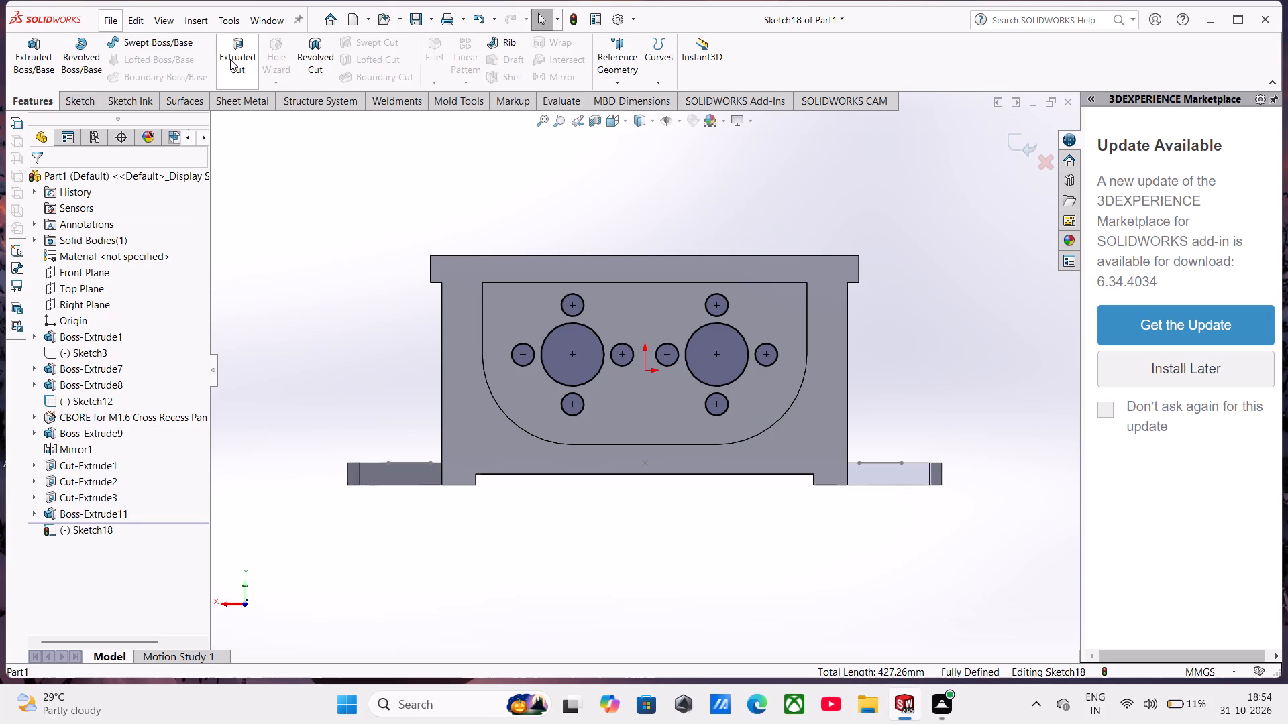
middle_drag(492, 335, 539, 430)
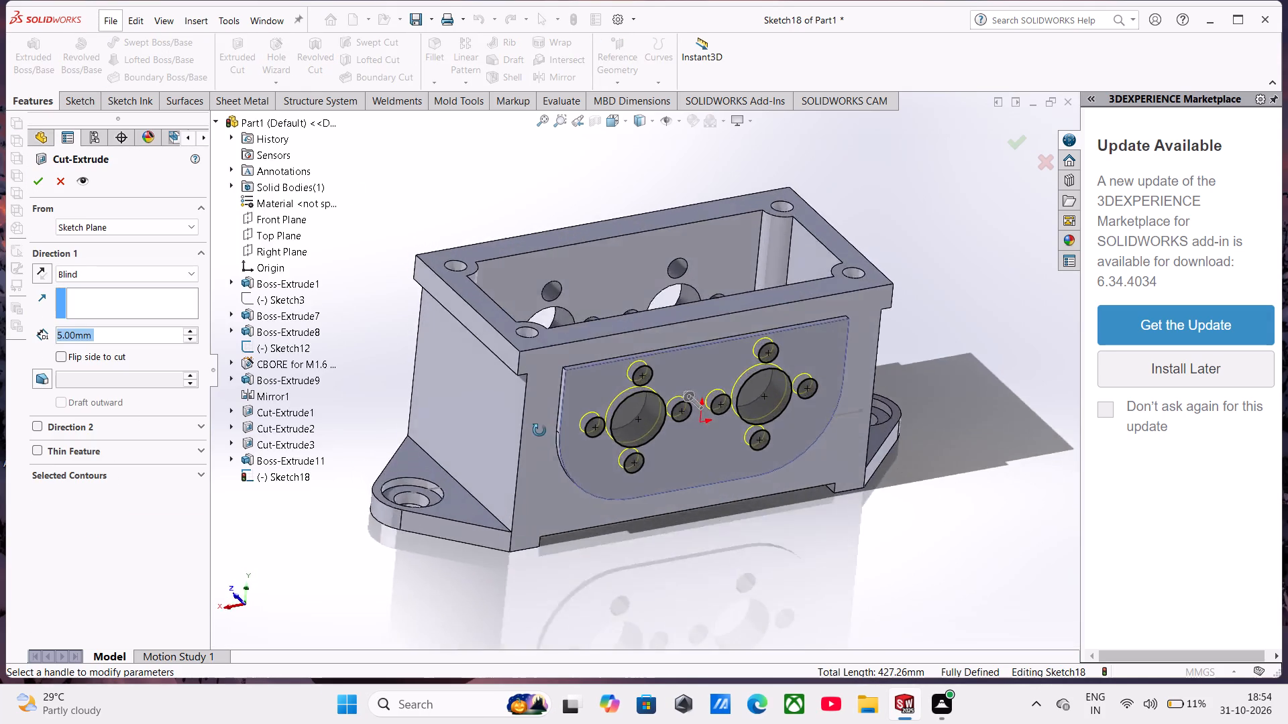
middle_drag(539, 430, 557, 562)
drag(697, 436, 688, 426)
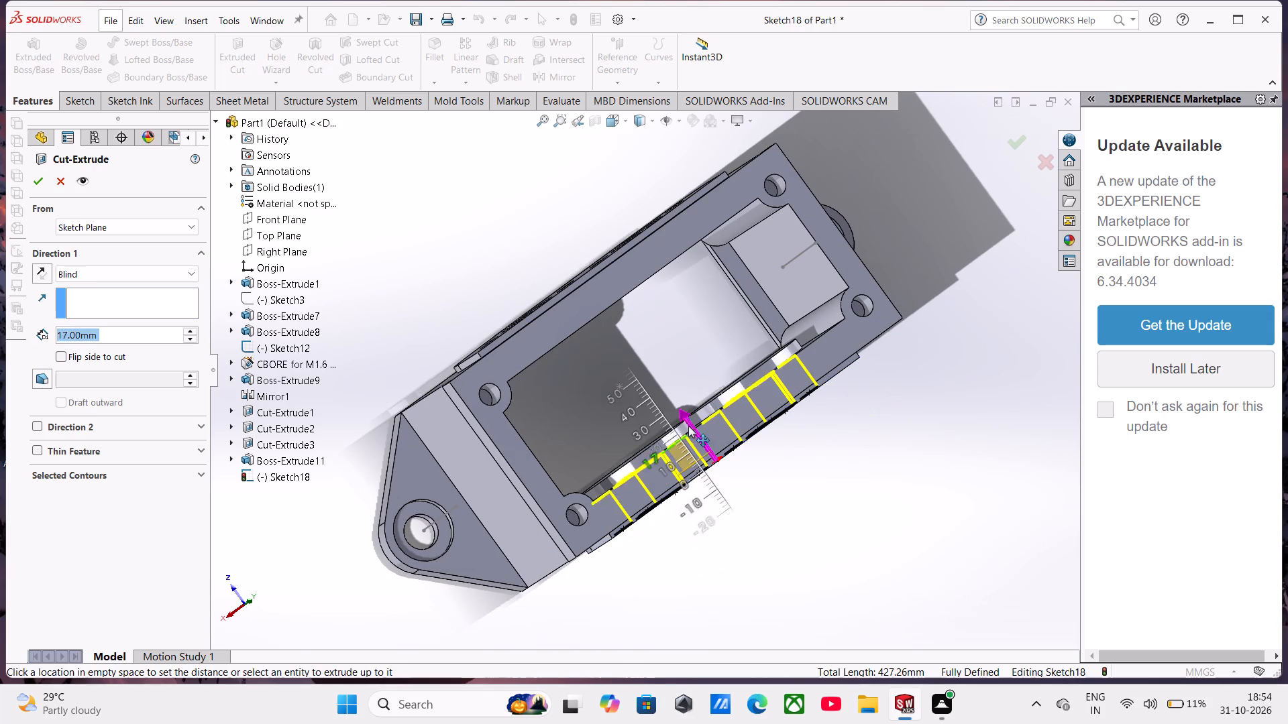
drag(688, 426, 669, 400)
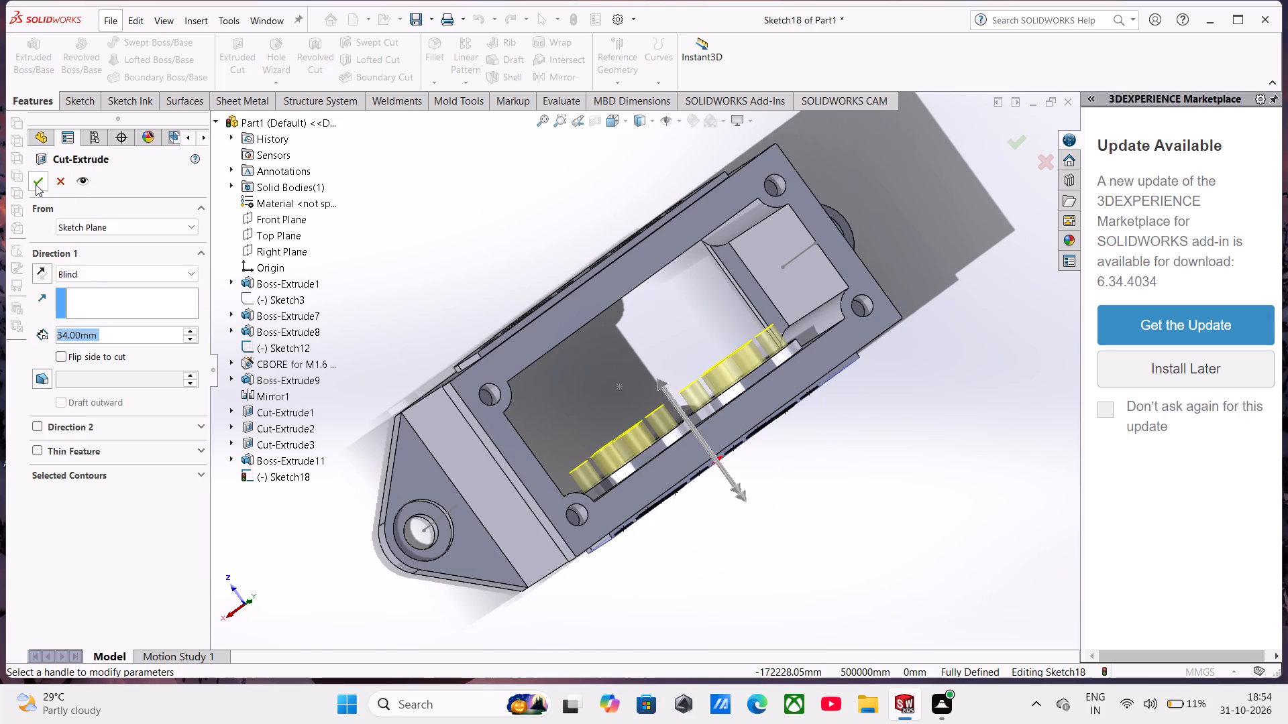
click(36, 184)
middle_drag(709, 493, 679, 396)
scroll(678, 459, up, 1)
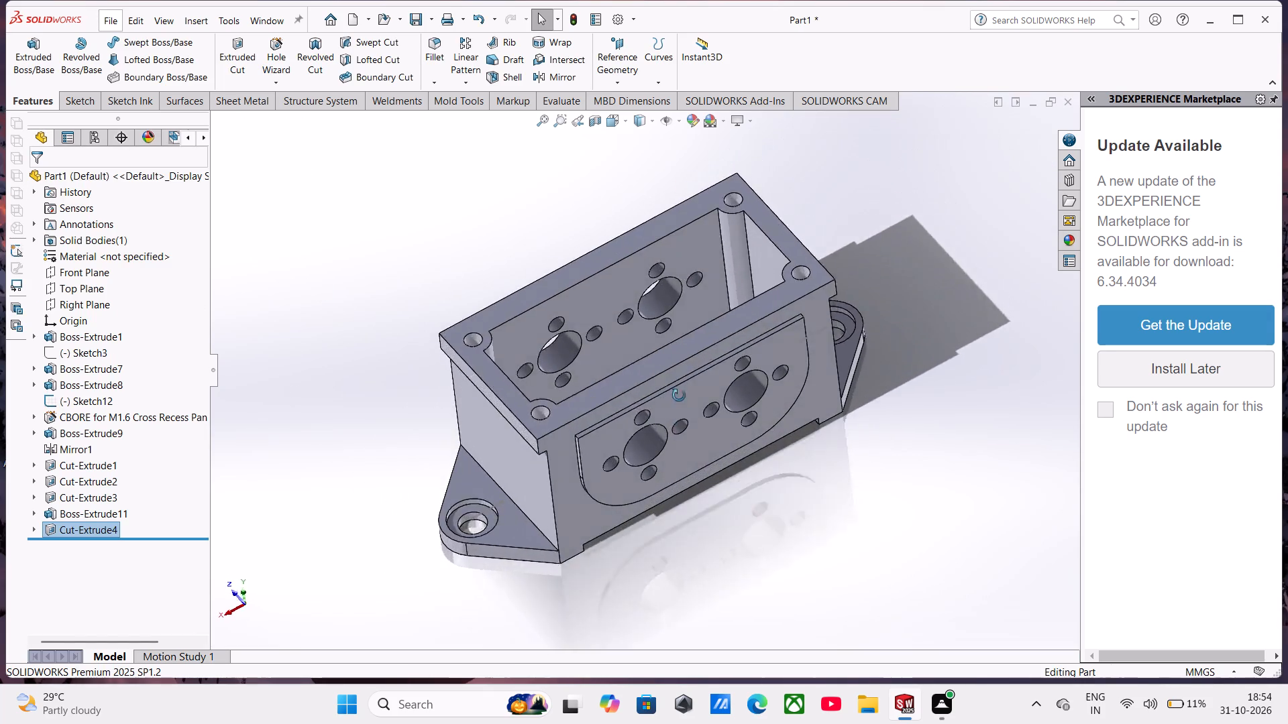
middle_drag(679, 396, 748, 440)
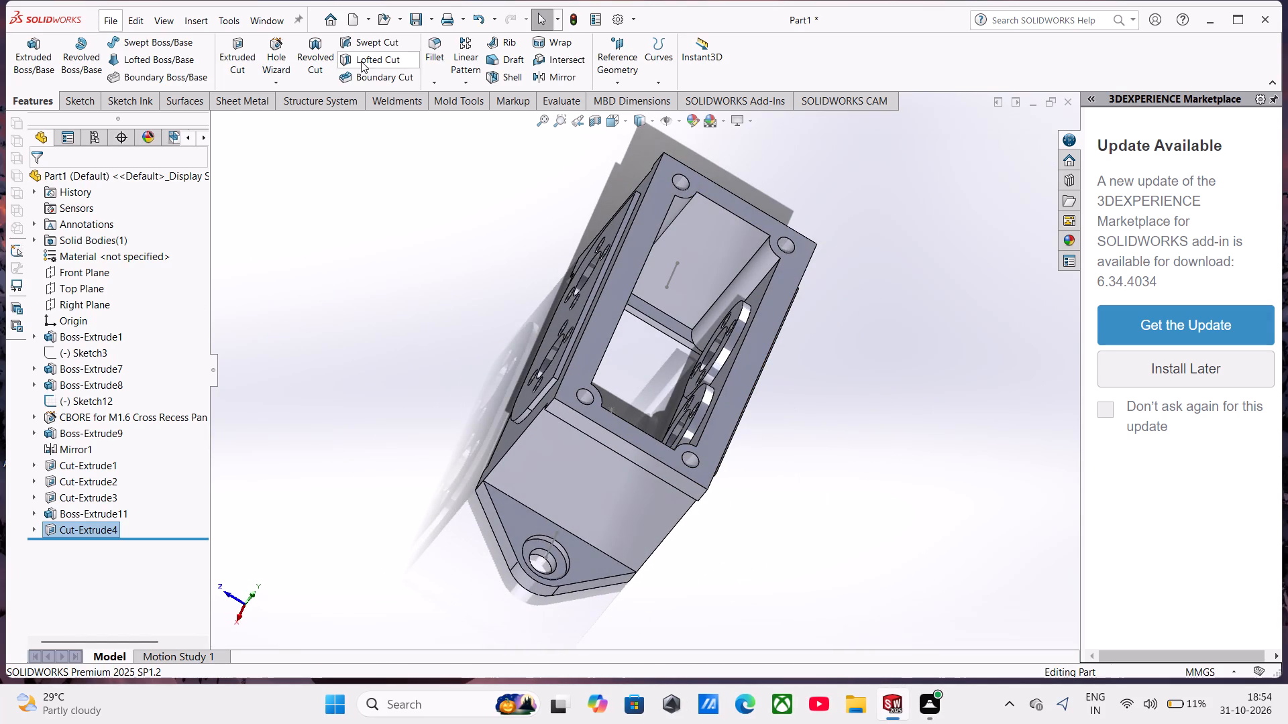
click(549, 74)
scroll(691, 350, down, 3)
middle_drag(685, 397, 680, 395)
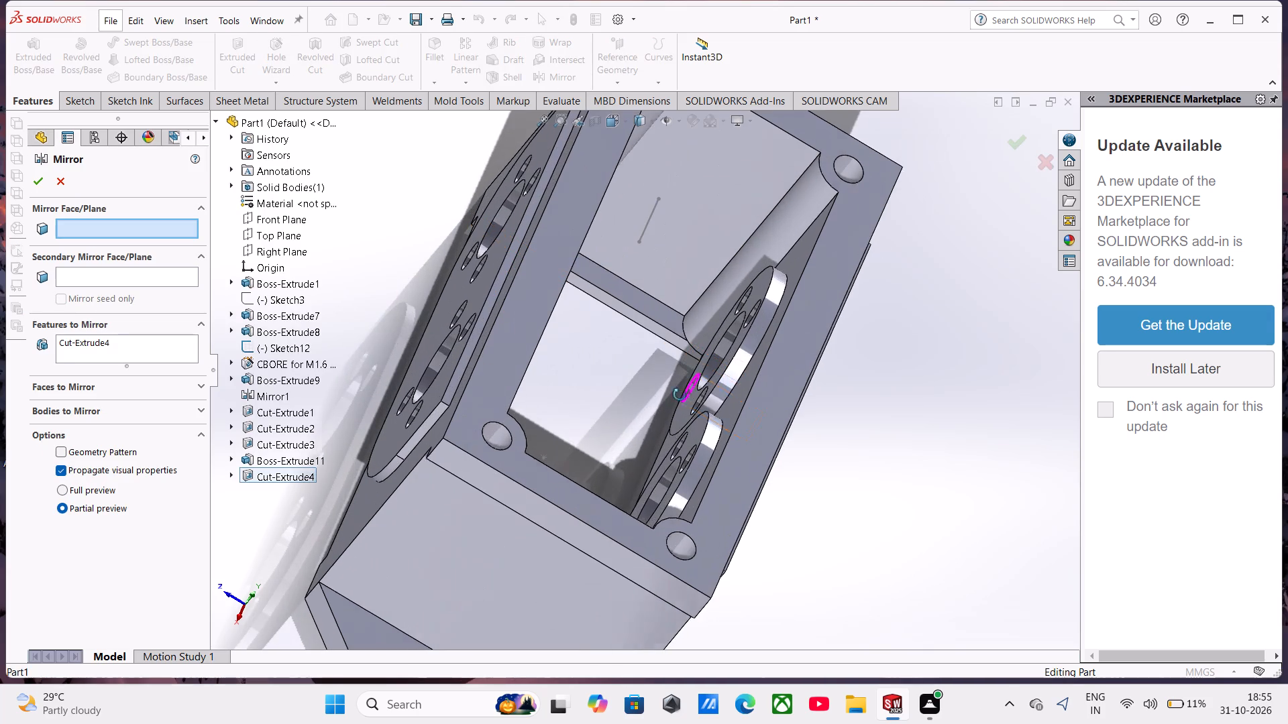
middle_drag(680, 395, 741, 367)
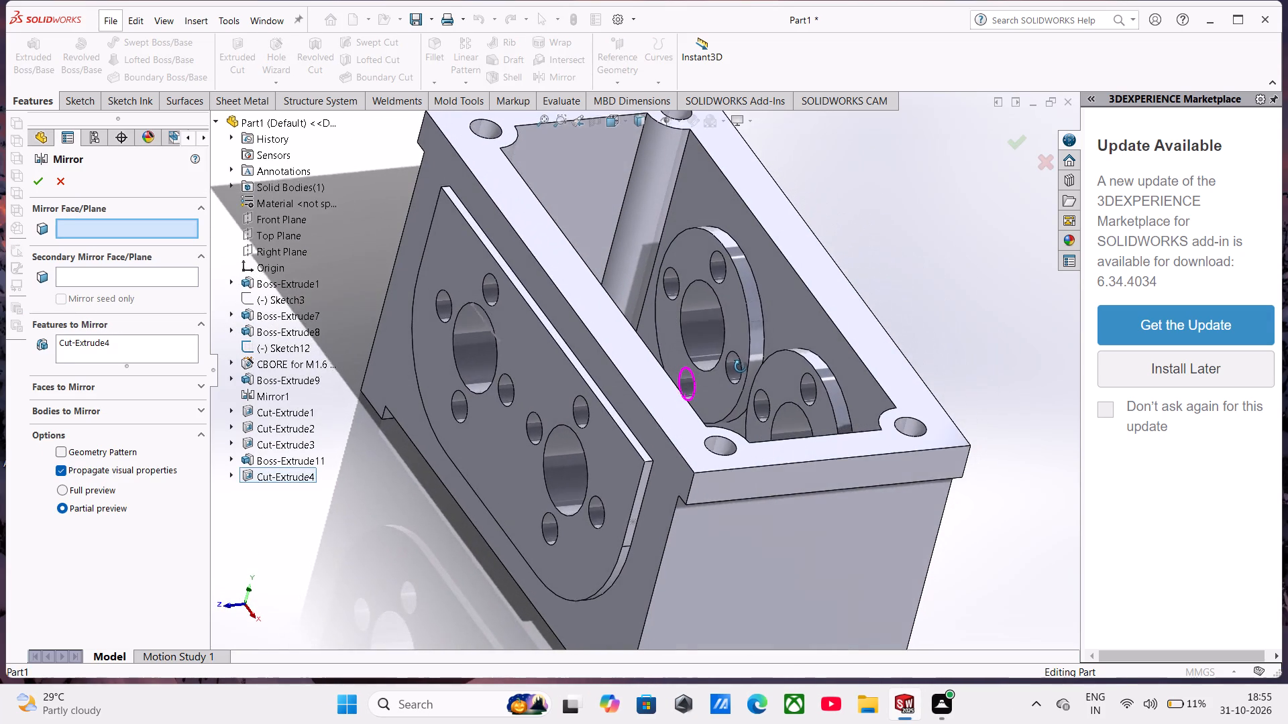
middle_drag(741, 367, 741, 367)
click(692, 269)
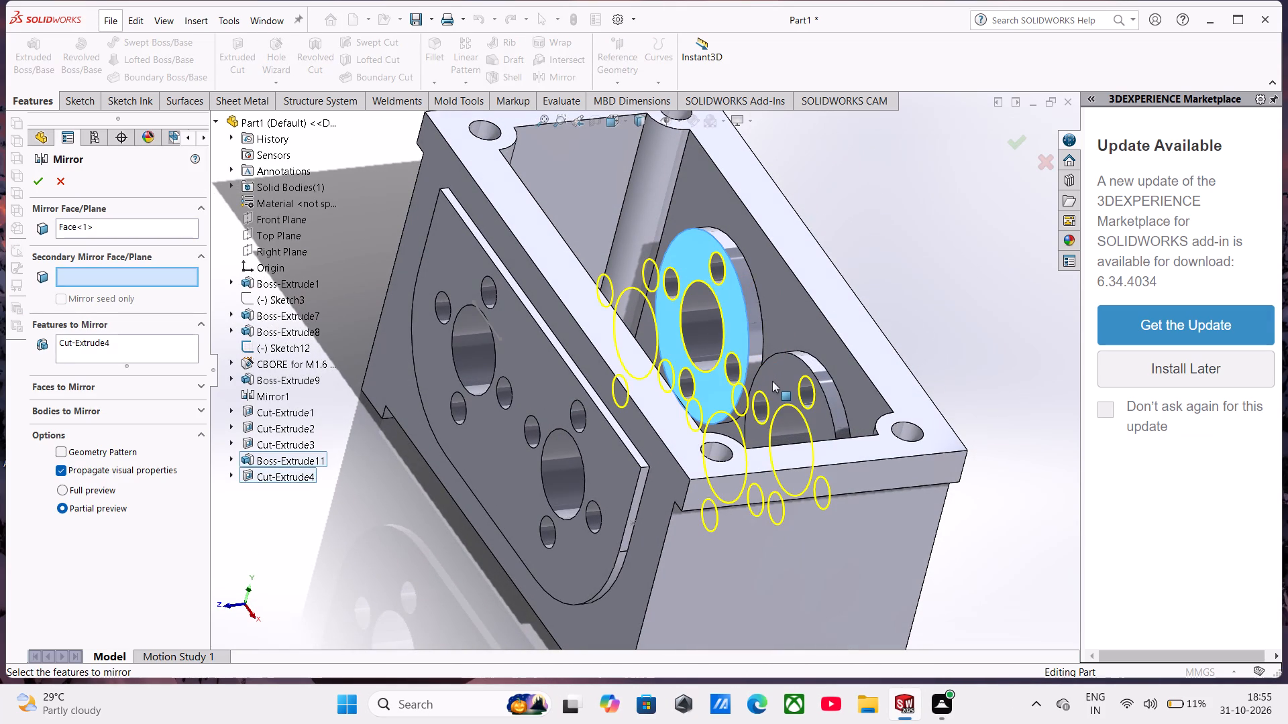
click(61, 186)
Hide all item types in the graphics view.
middle_drag(676, 439, 649, 396)
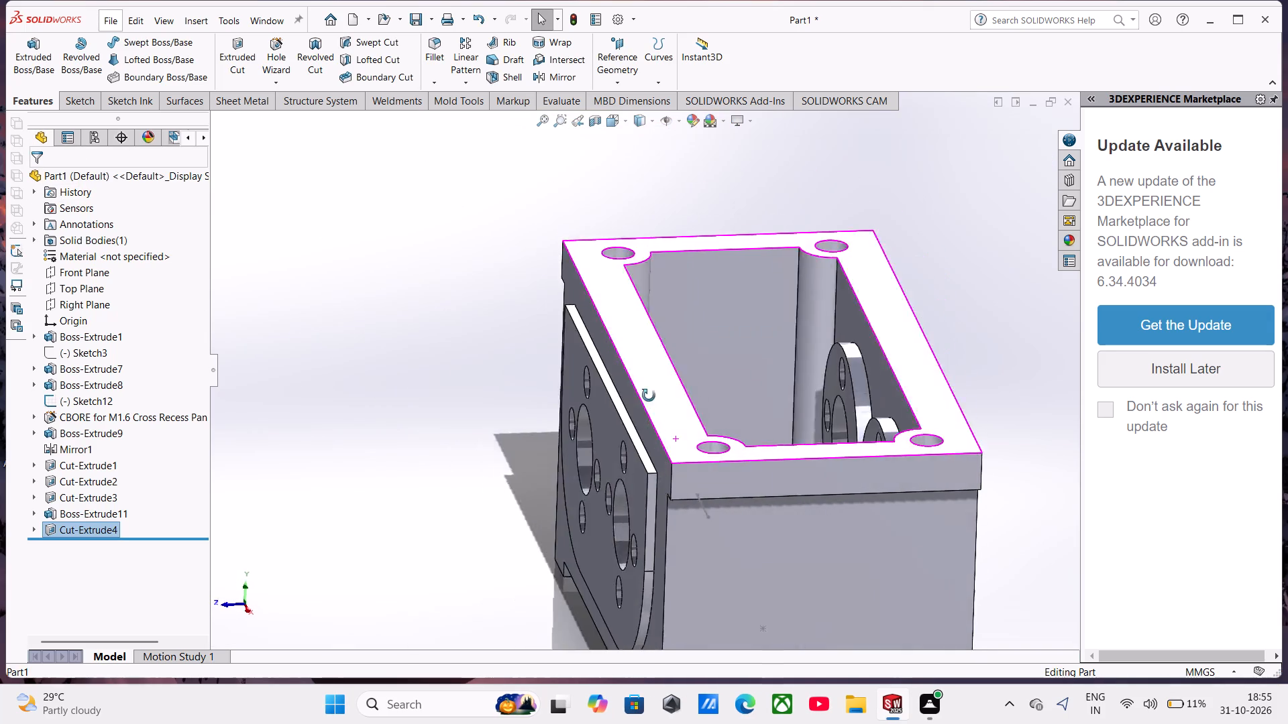
middle_drag(649, 396, 669, 417)
click(669, 119)
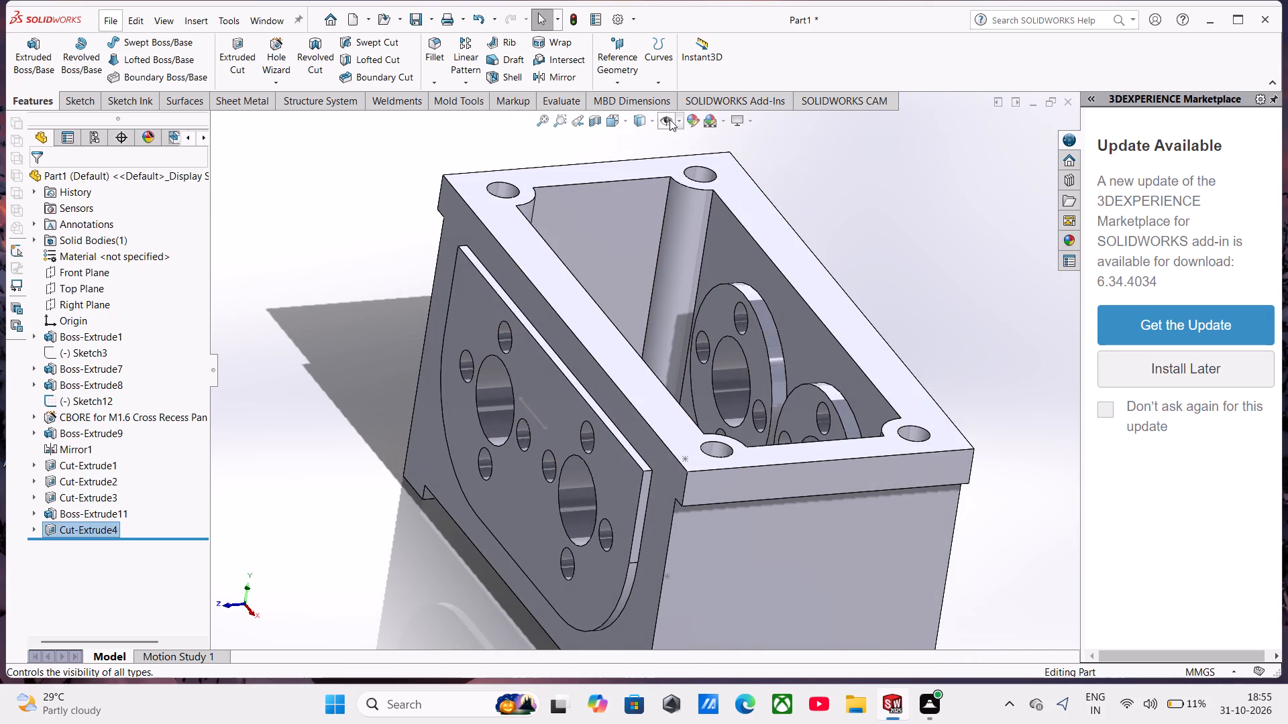
Sketch a 60 mm diameter circle on the pocket's inner front wall, concentric with the left large bore.
middle_drag(741, 369, 710, 370)
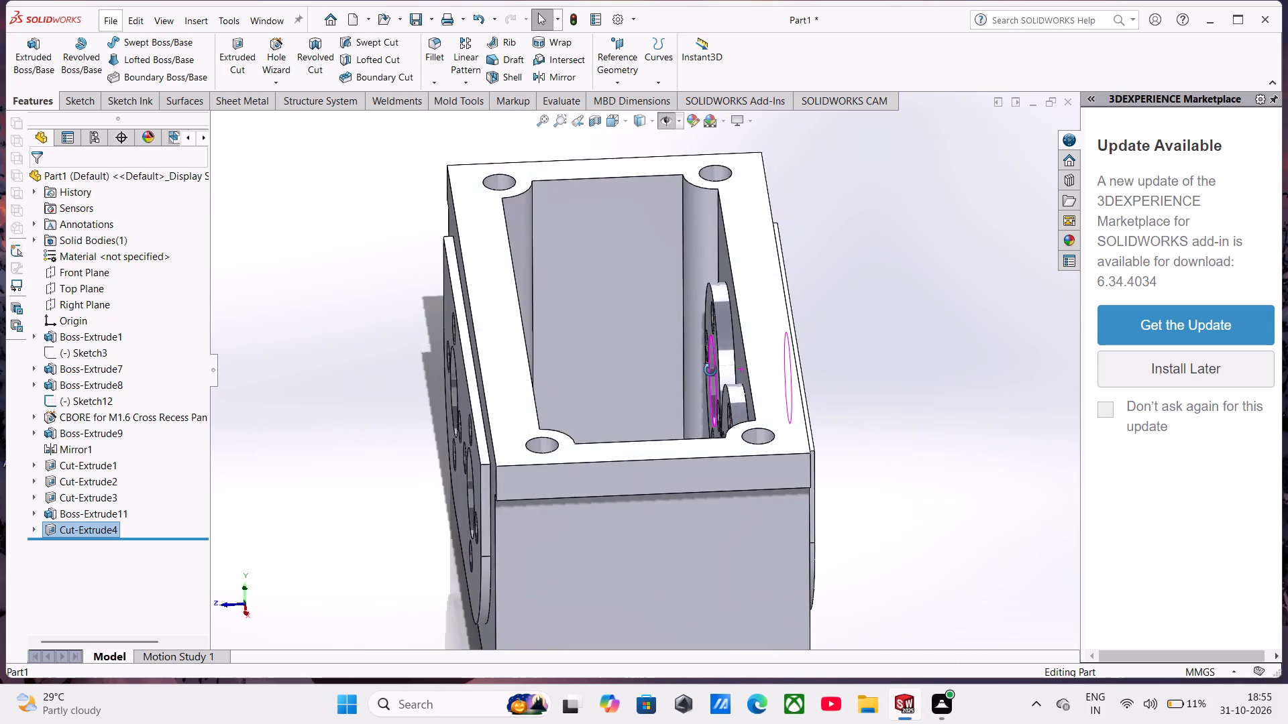
middle_drag(710, 370, 770, 302)
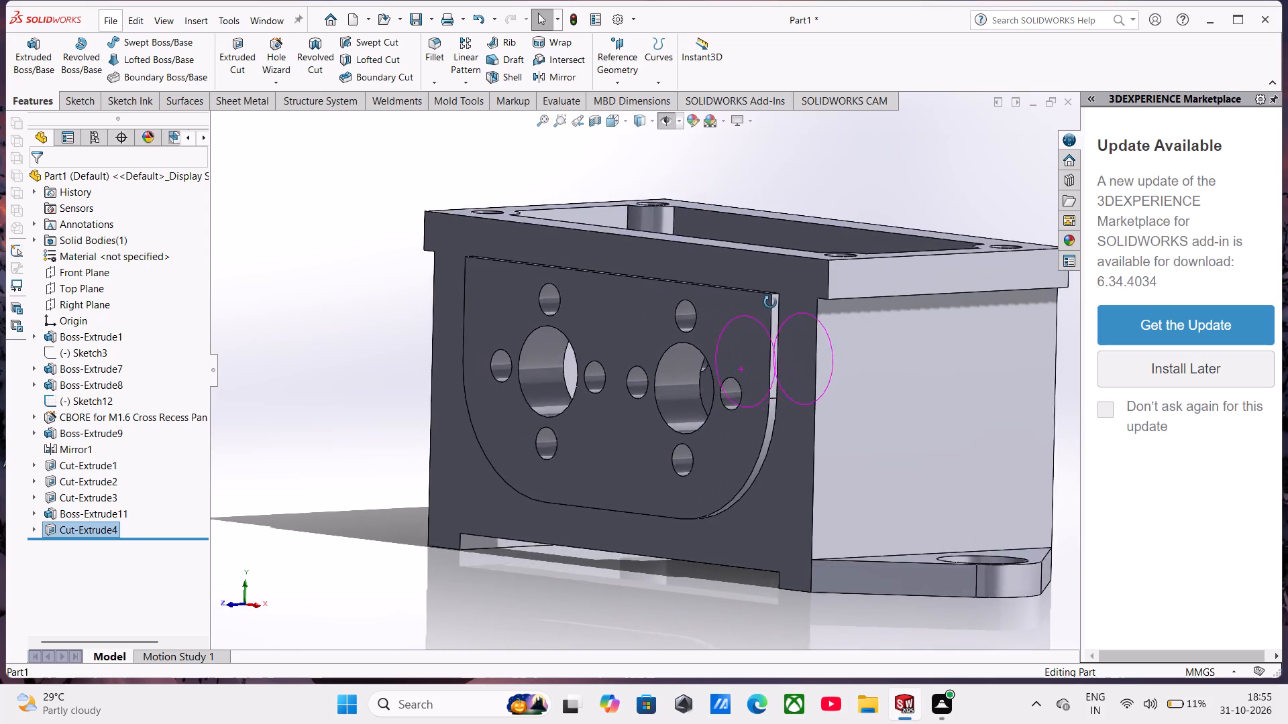
middle_drag(770, 302, 673, 397)
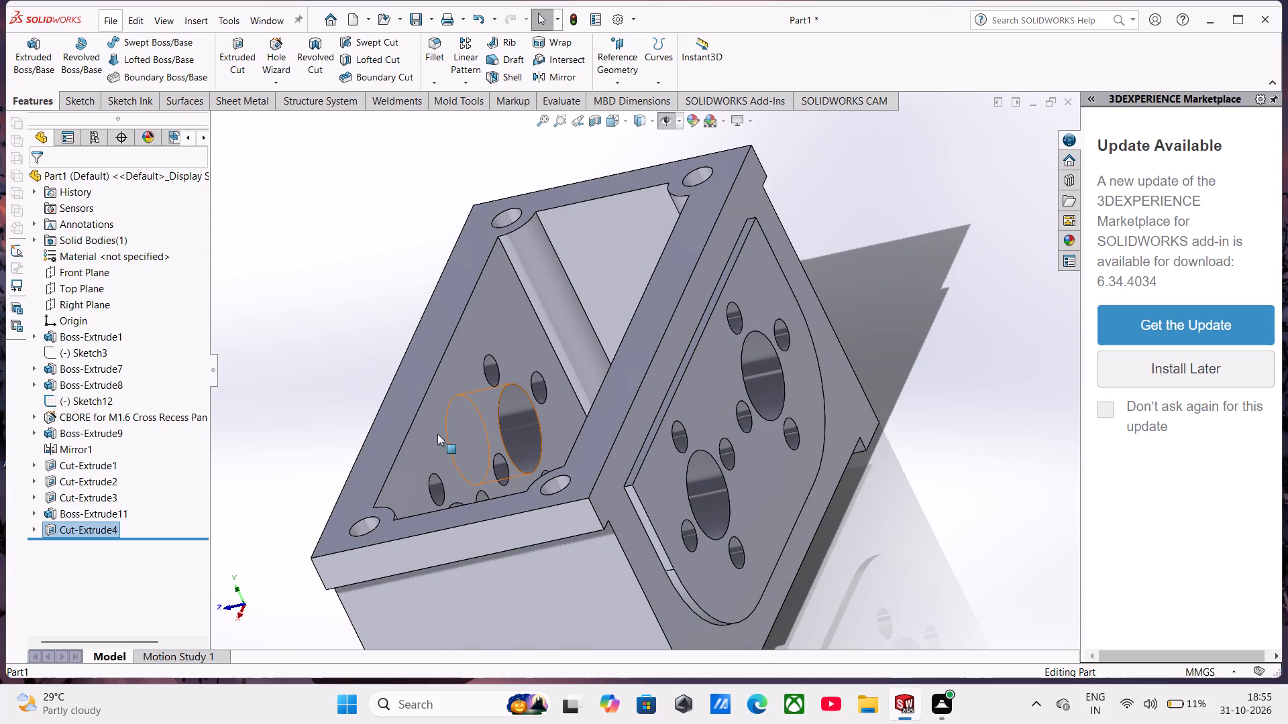
click(437, 434)
click(494, 397)
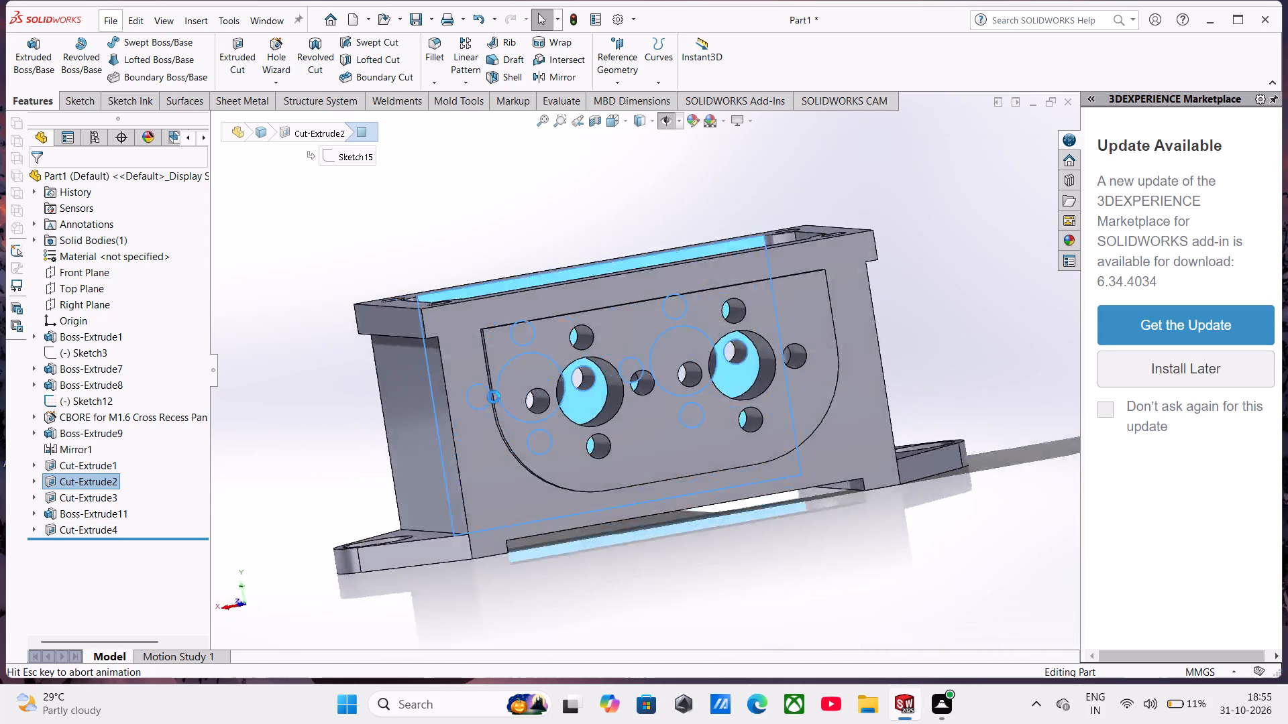
click(576, 205)
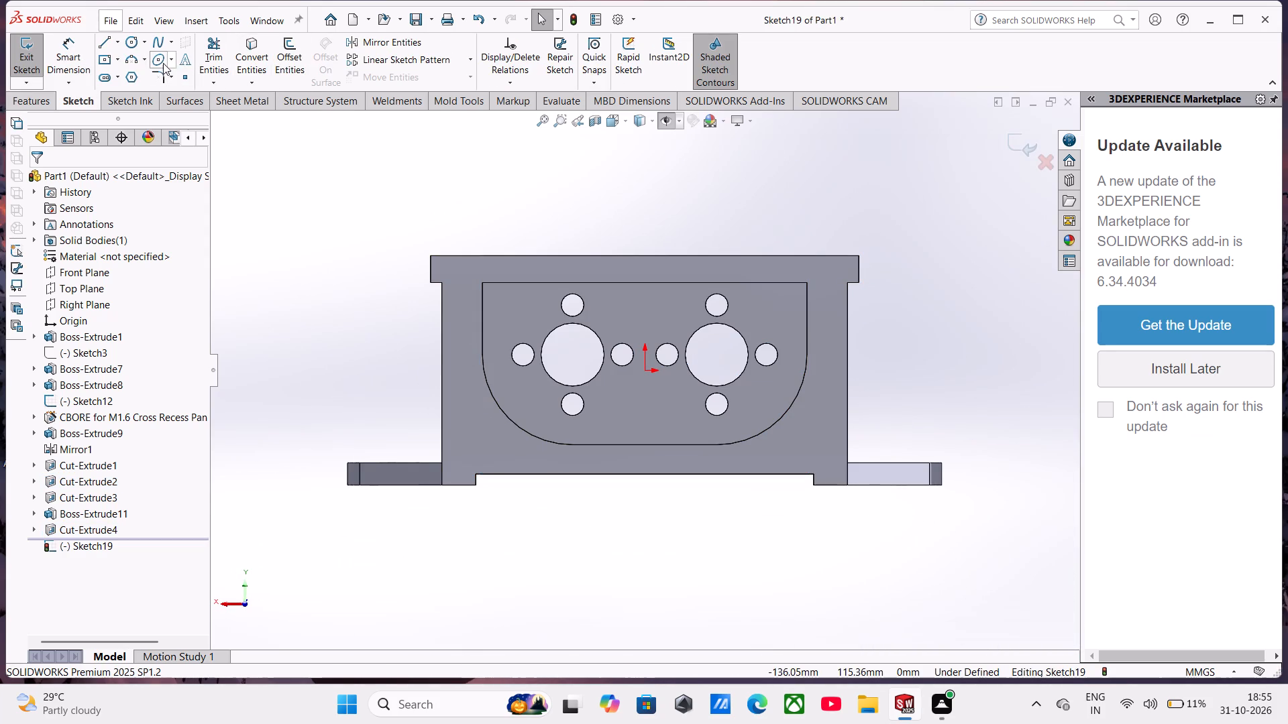
click(129, 43)
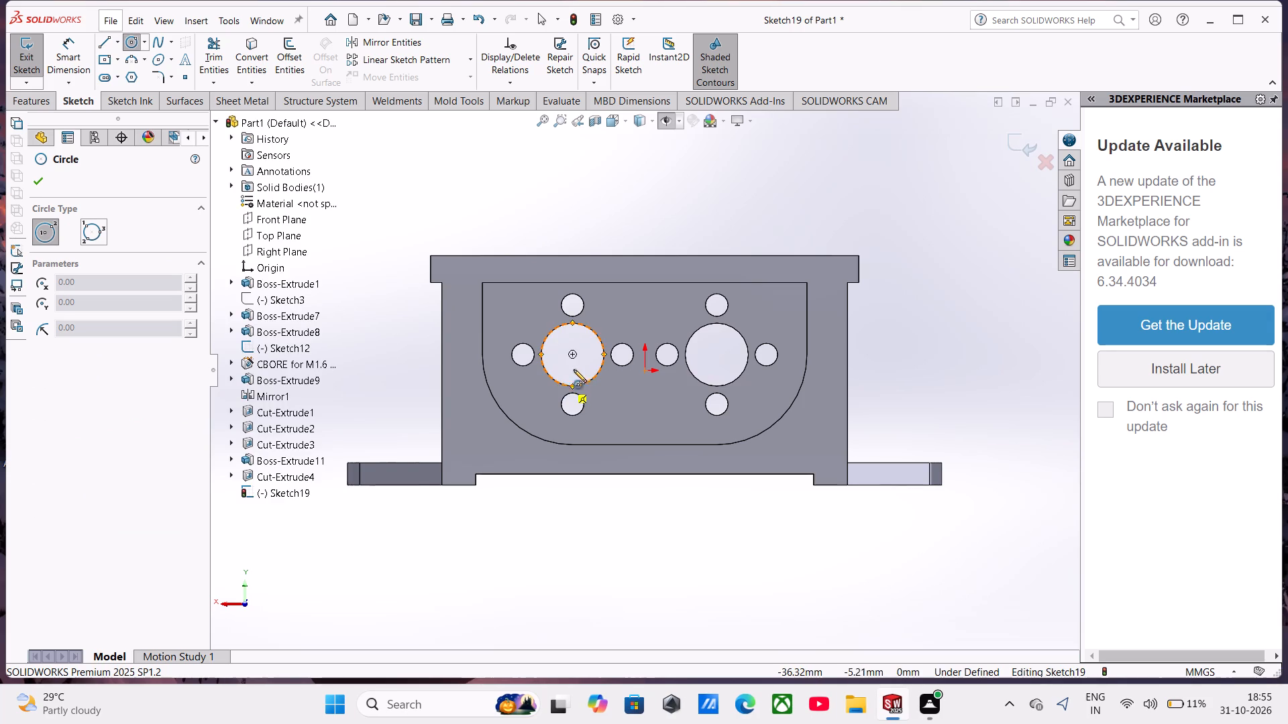
click(573, 355)
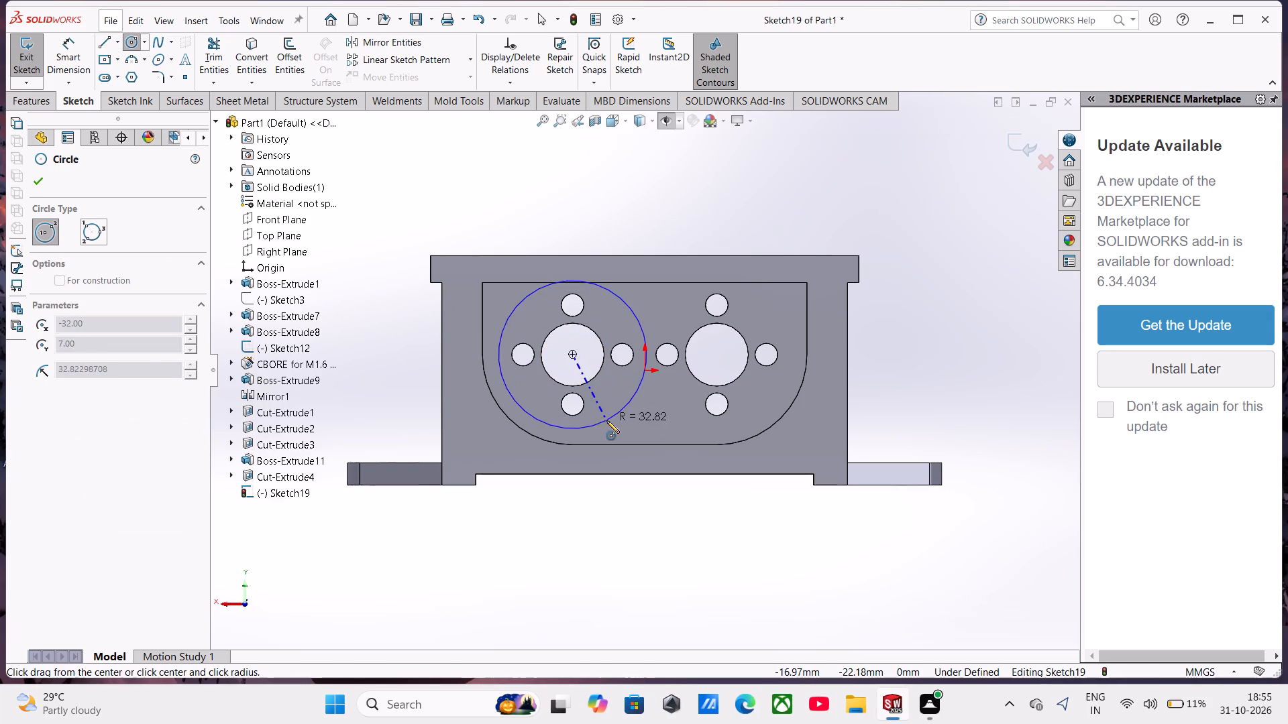
click(606, 420)
click(78, 52)
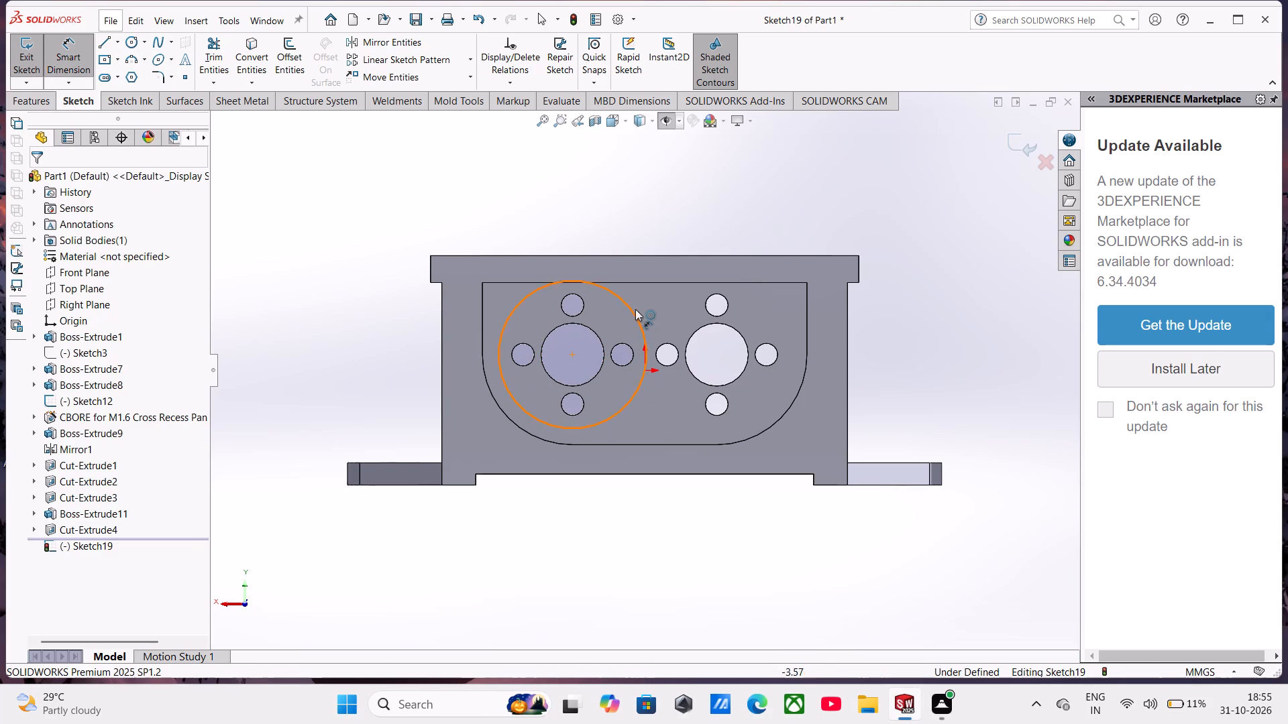
click(631, 308)
click(591, 192)
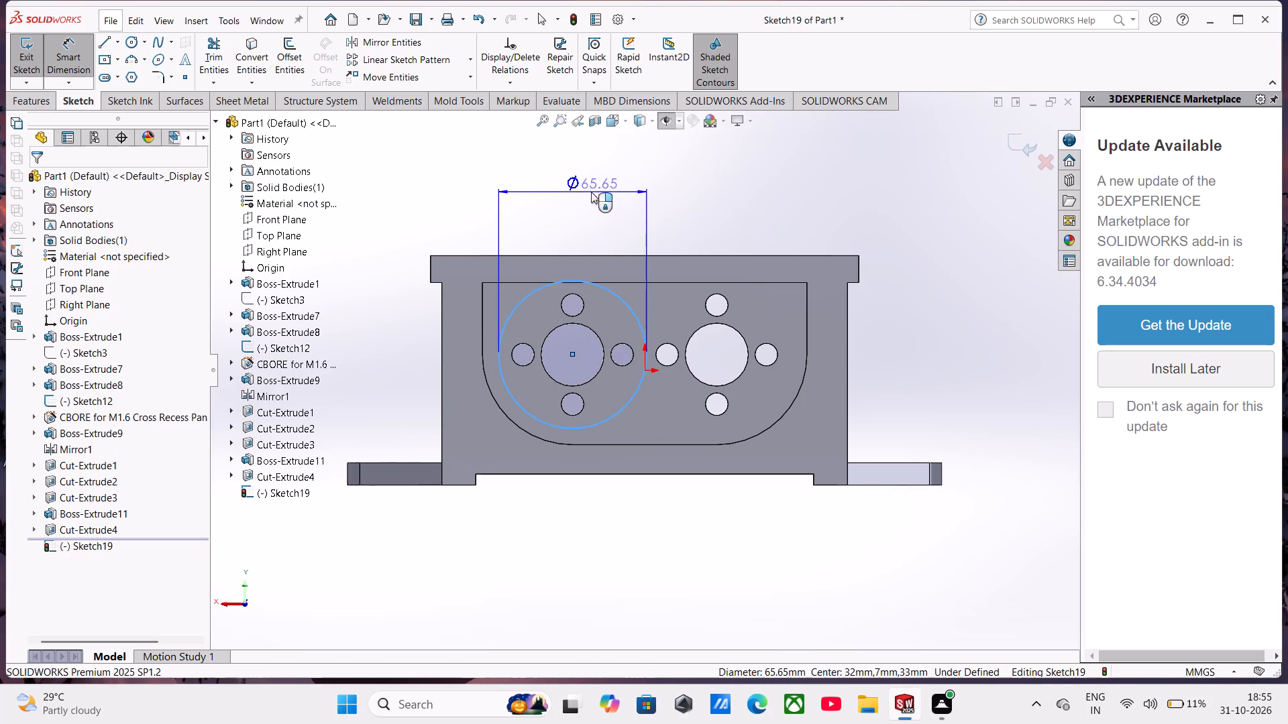
text(60)
key(Return)
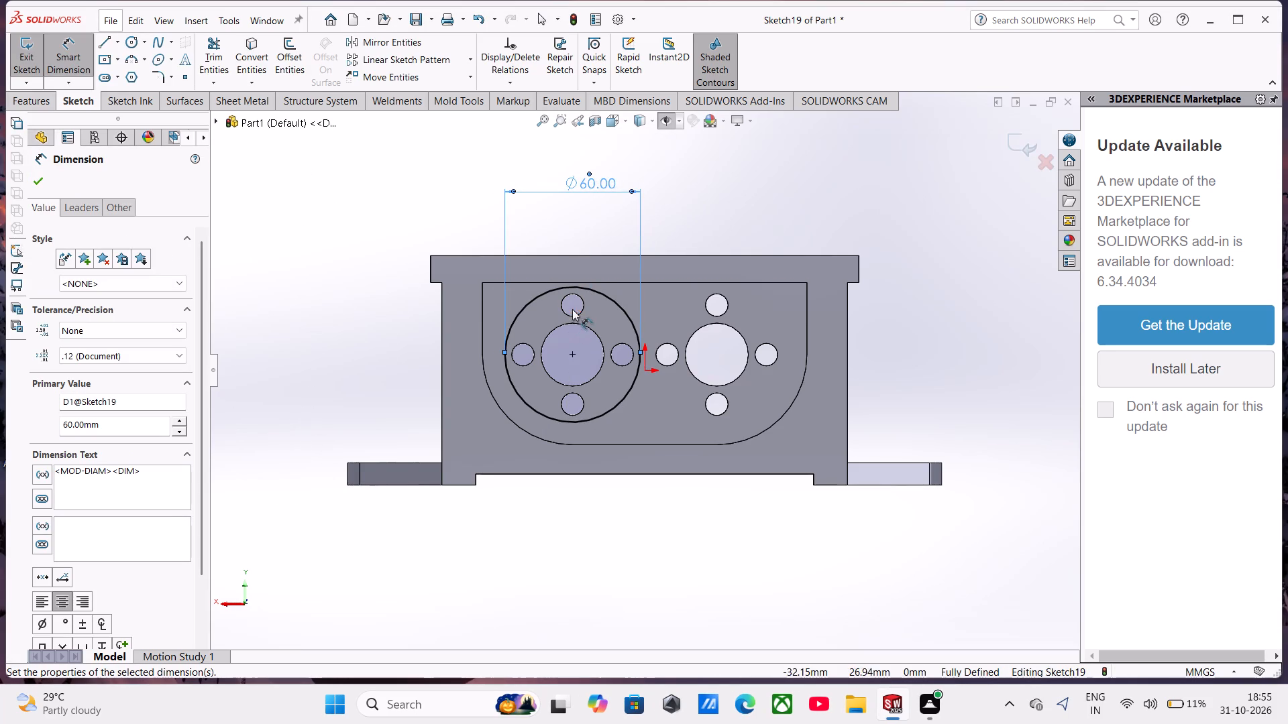
Convert the edges of the left large bore and its four surrounding small holes into the current sketch.
click(253, 58)
click(593, 331)
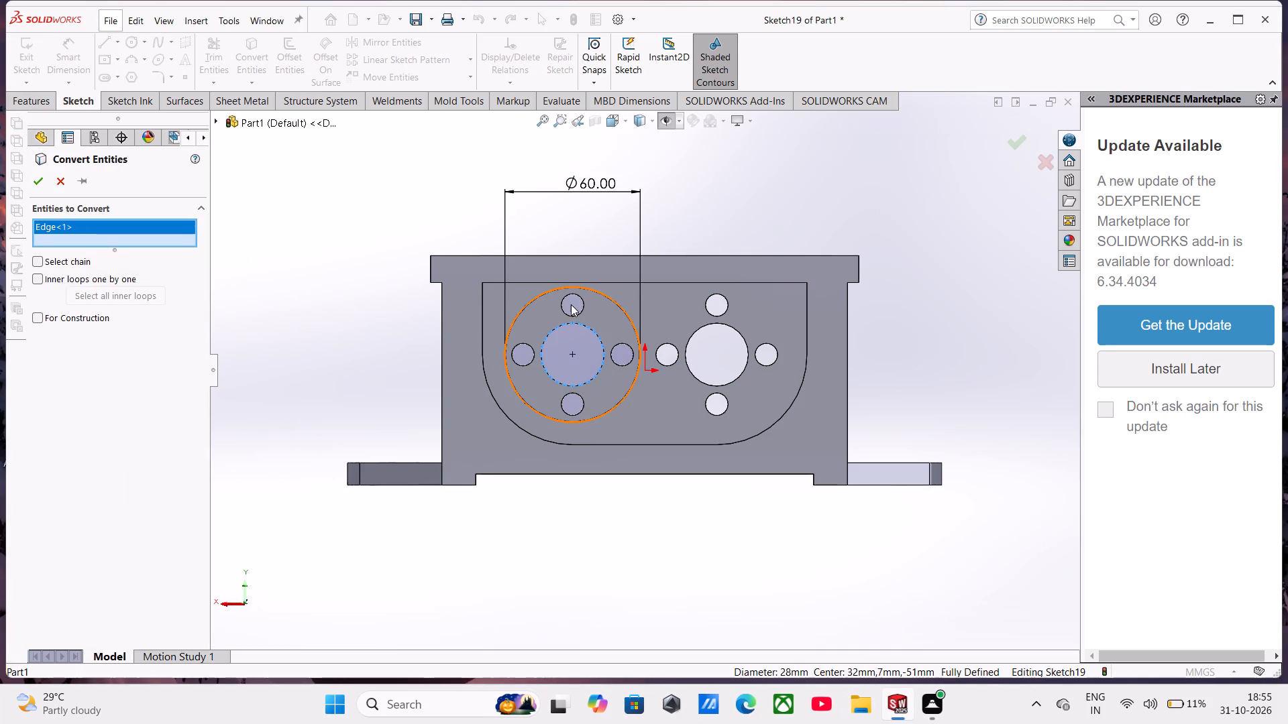
click(563, 309)
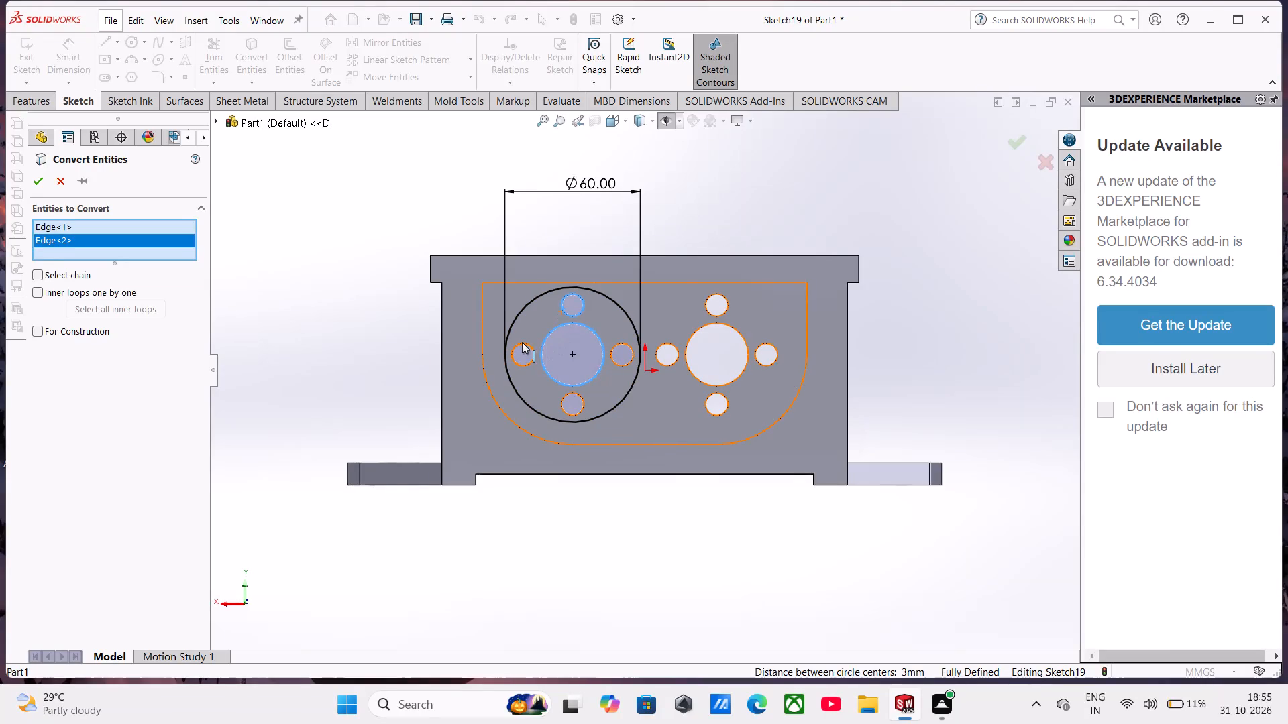
click(522, 342)
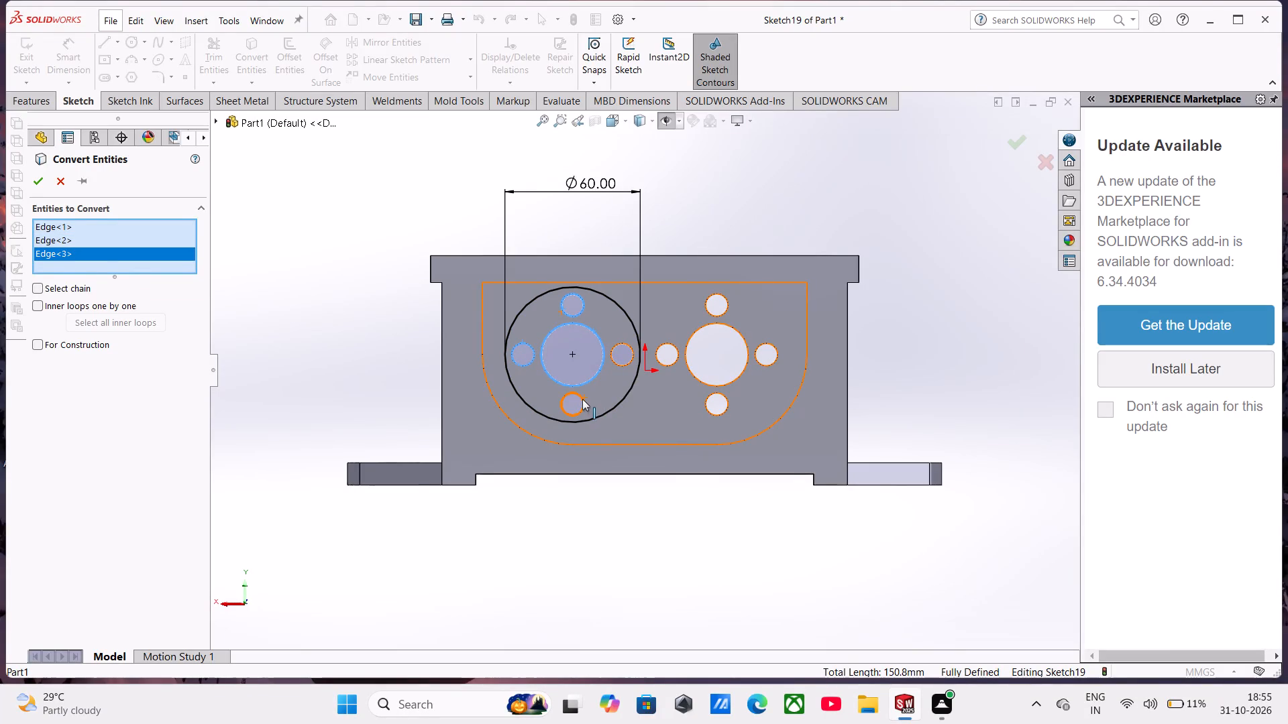
click(582, 399)
click(625, 363)
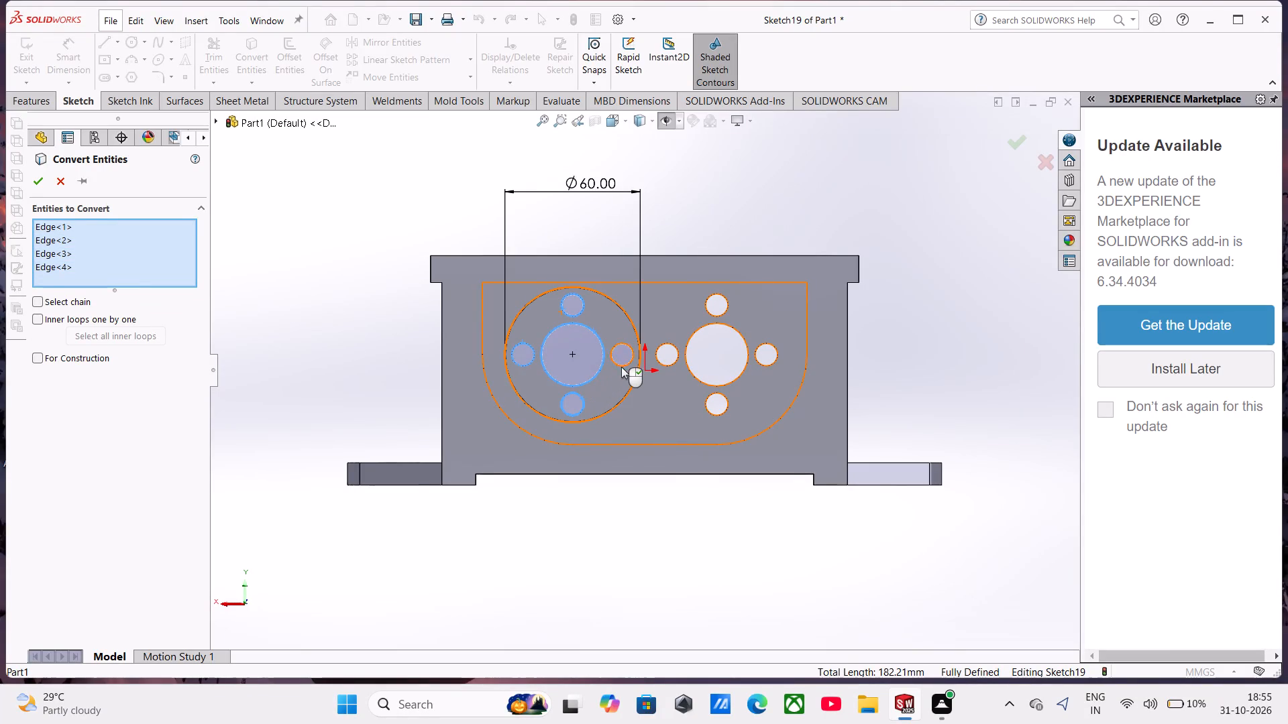
click(621, 367)
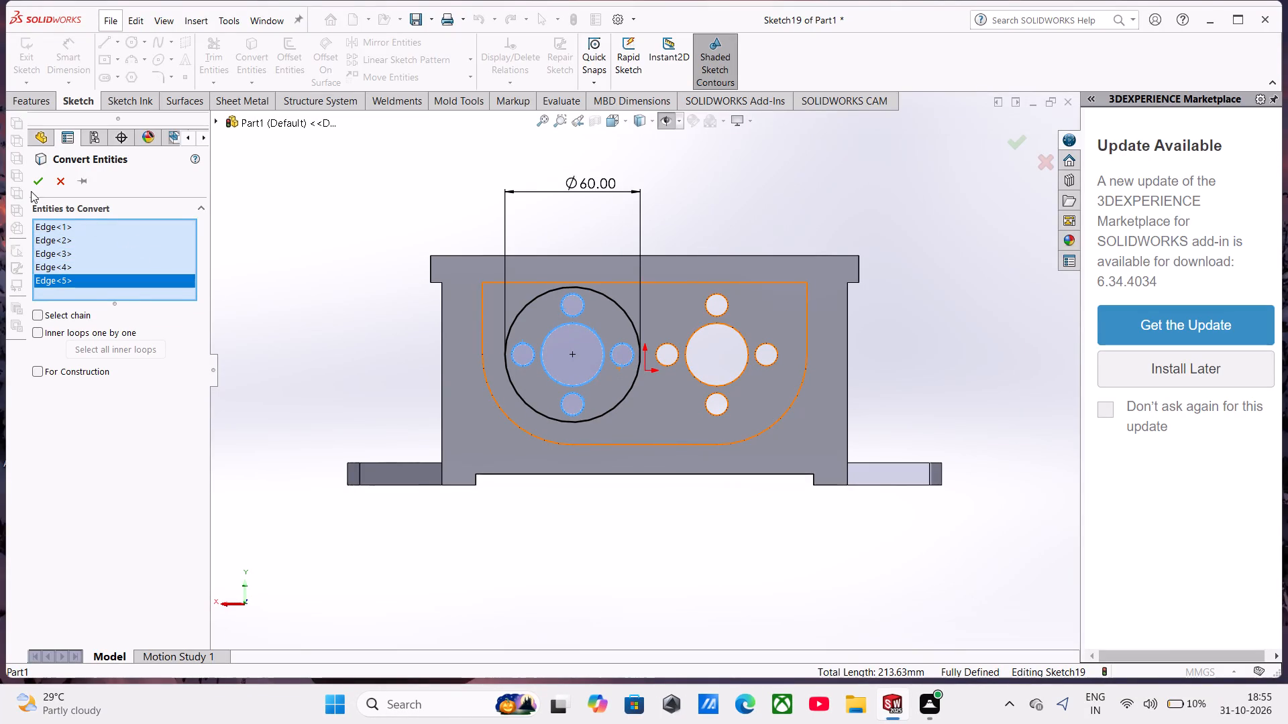
click(32, 187)
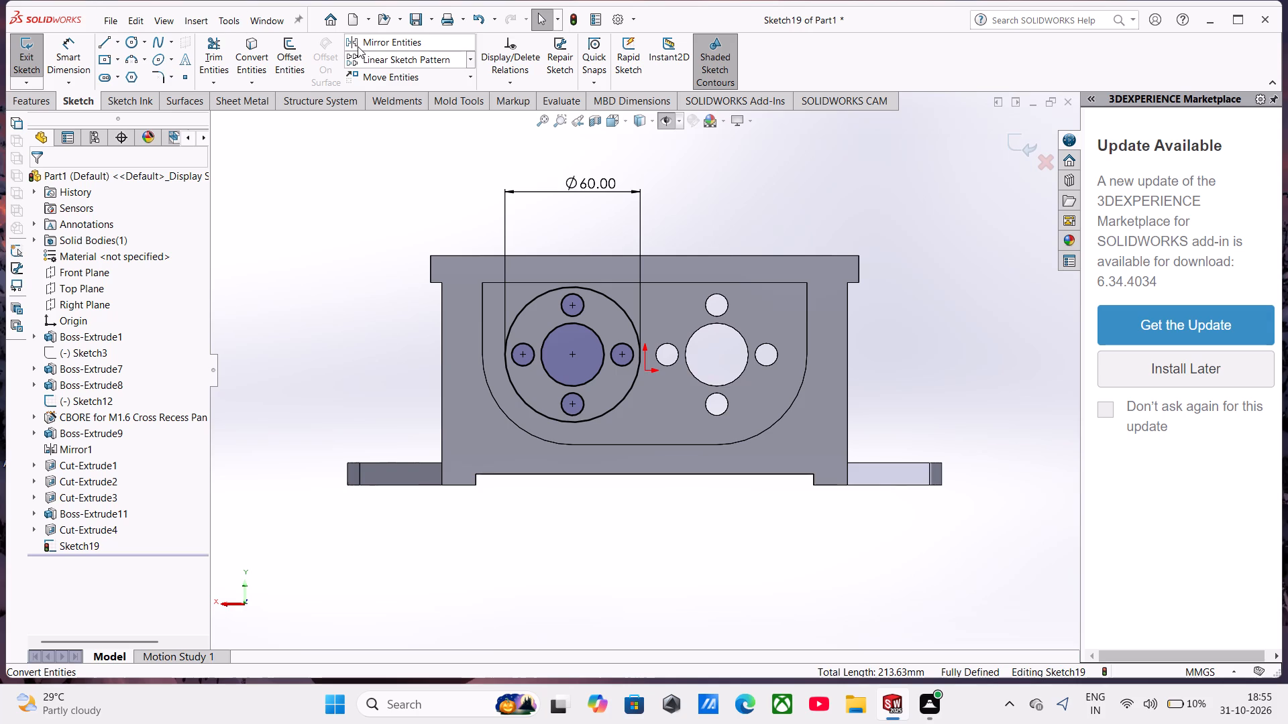
Mirror the 60 mm circle and the five converted hole circles about the Right Plane.
click(358, 46)
click(619, 309)
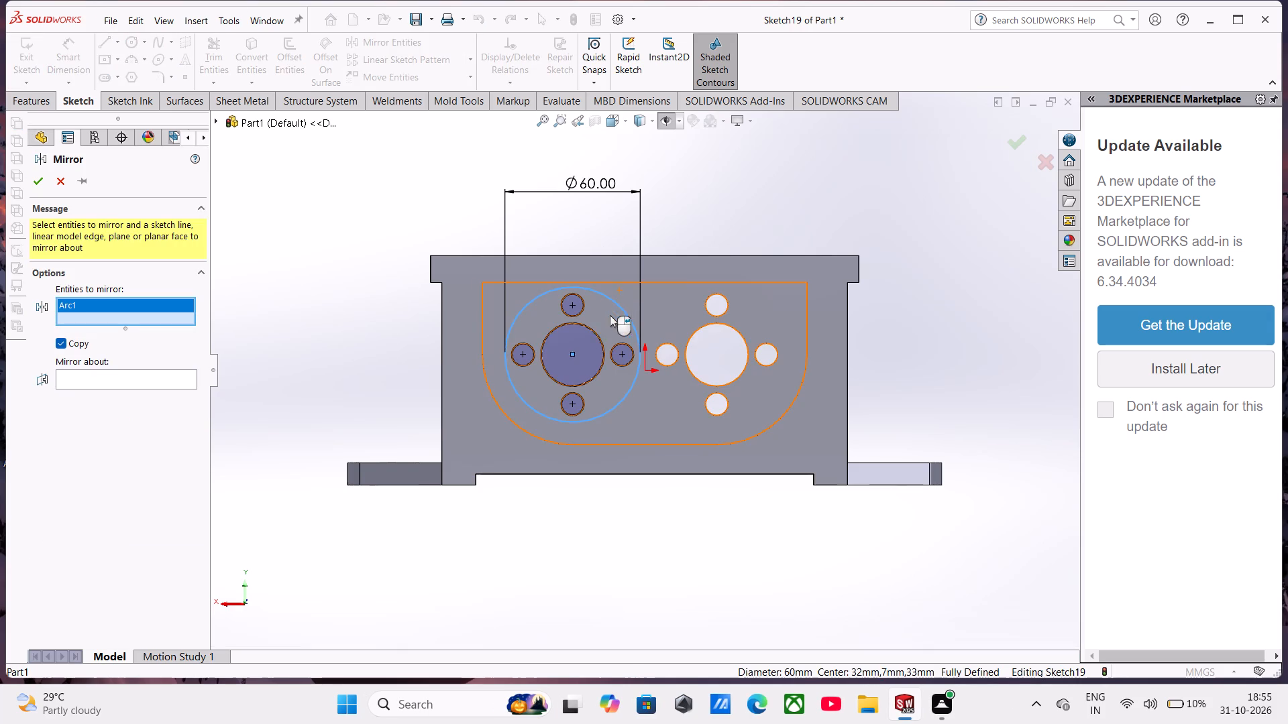
click(590, 330)
click(581, 313)
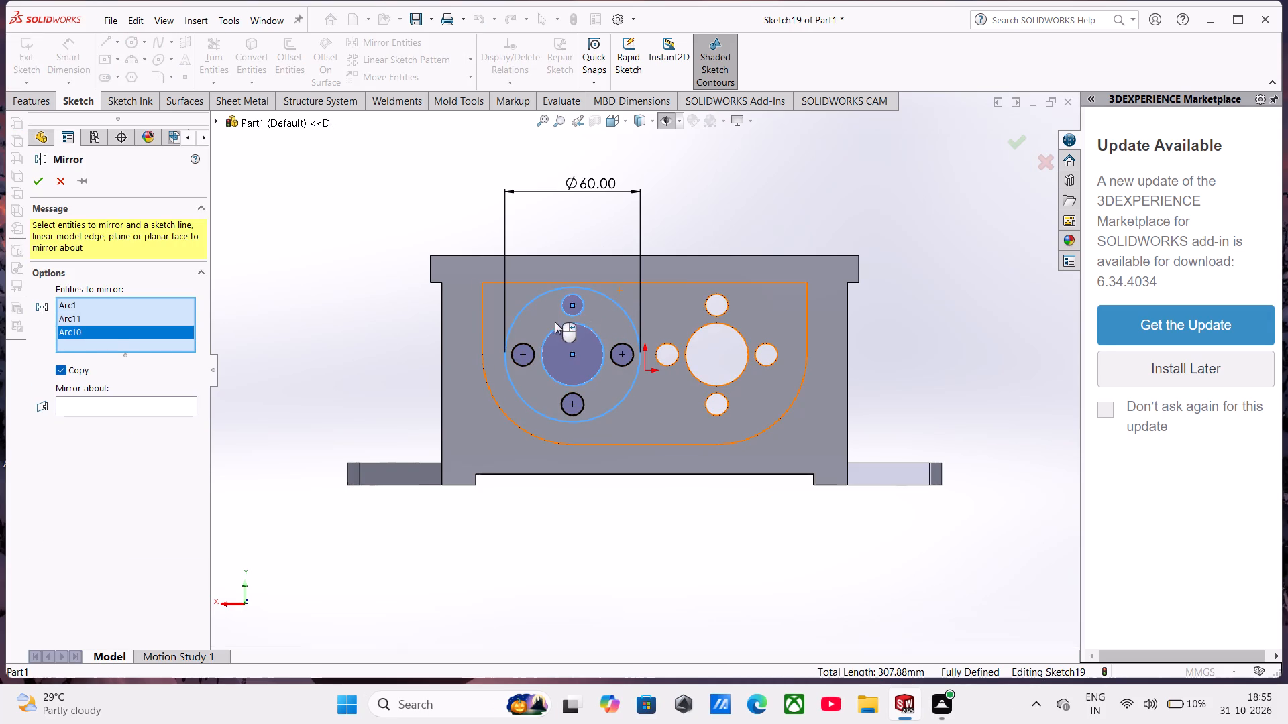
click(521, 342)
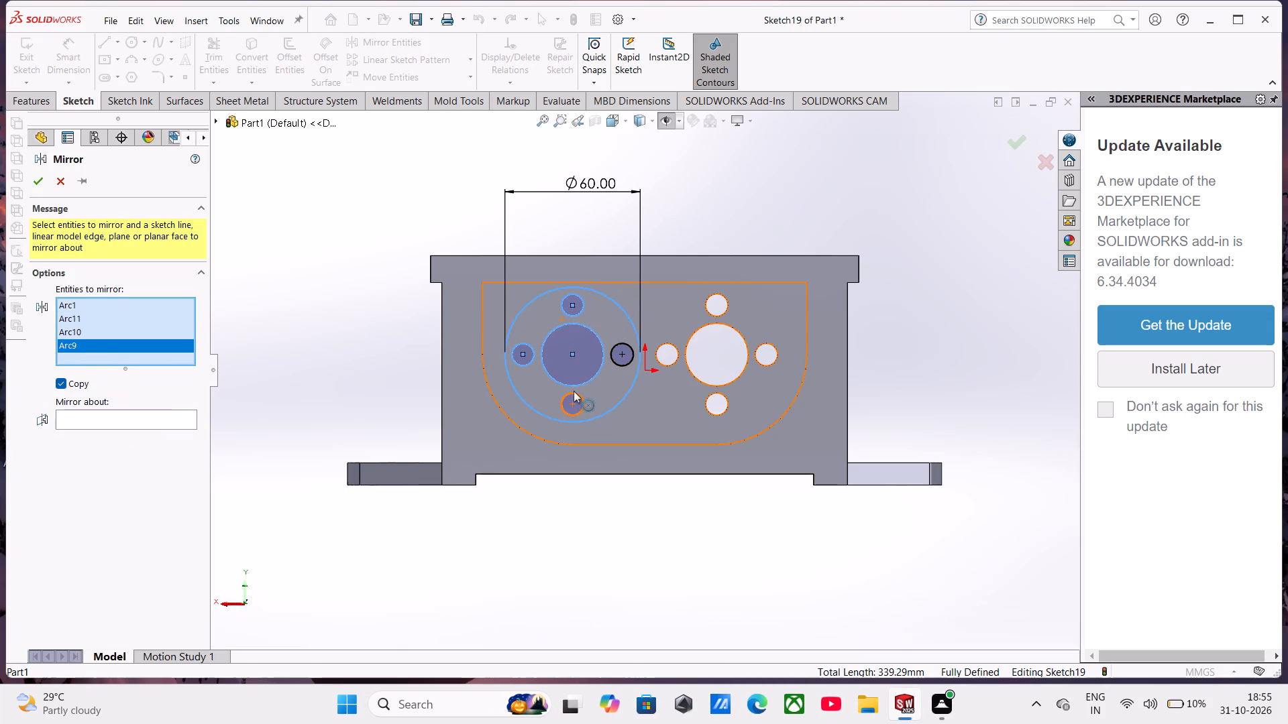
click(574, 391)
click(616, 363)
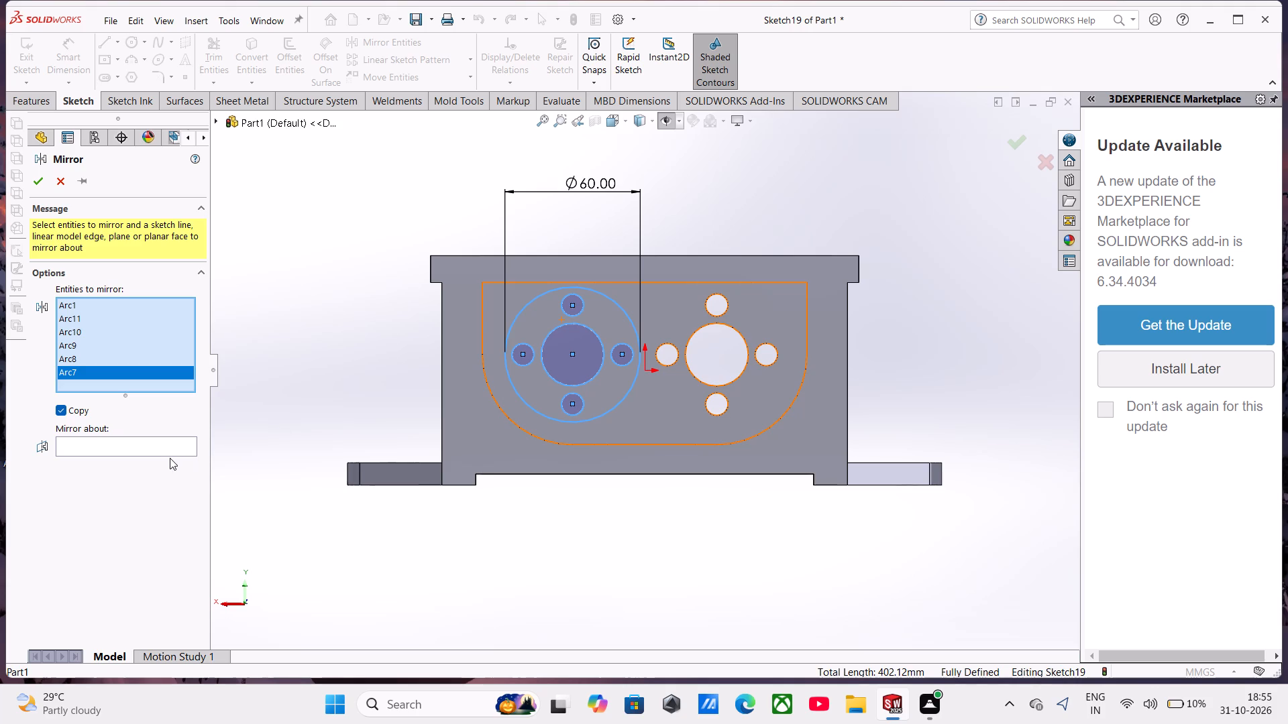
click(156, 452)
click(156, 449)
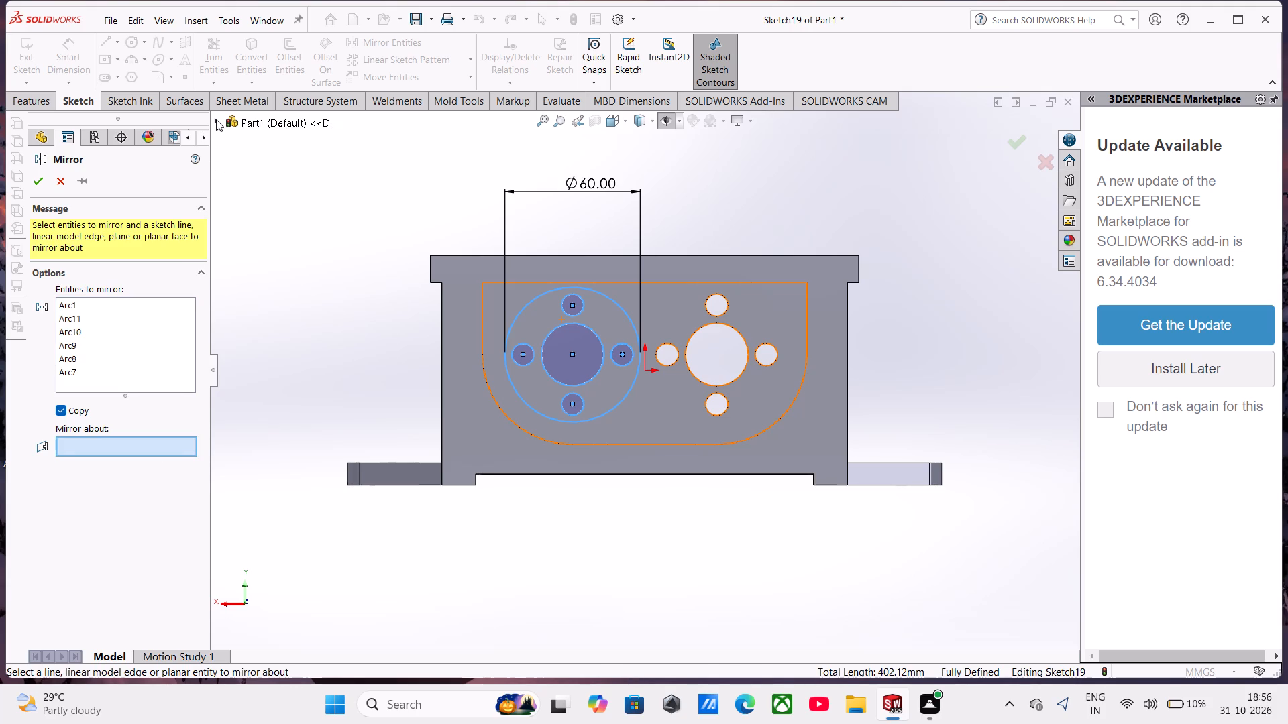
click(217, 119)
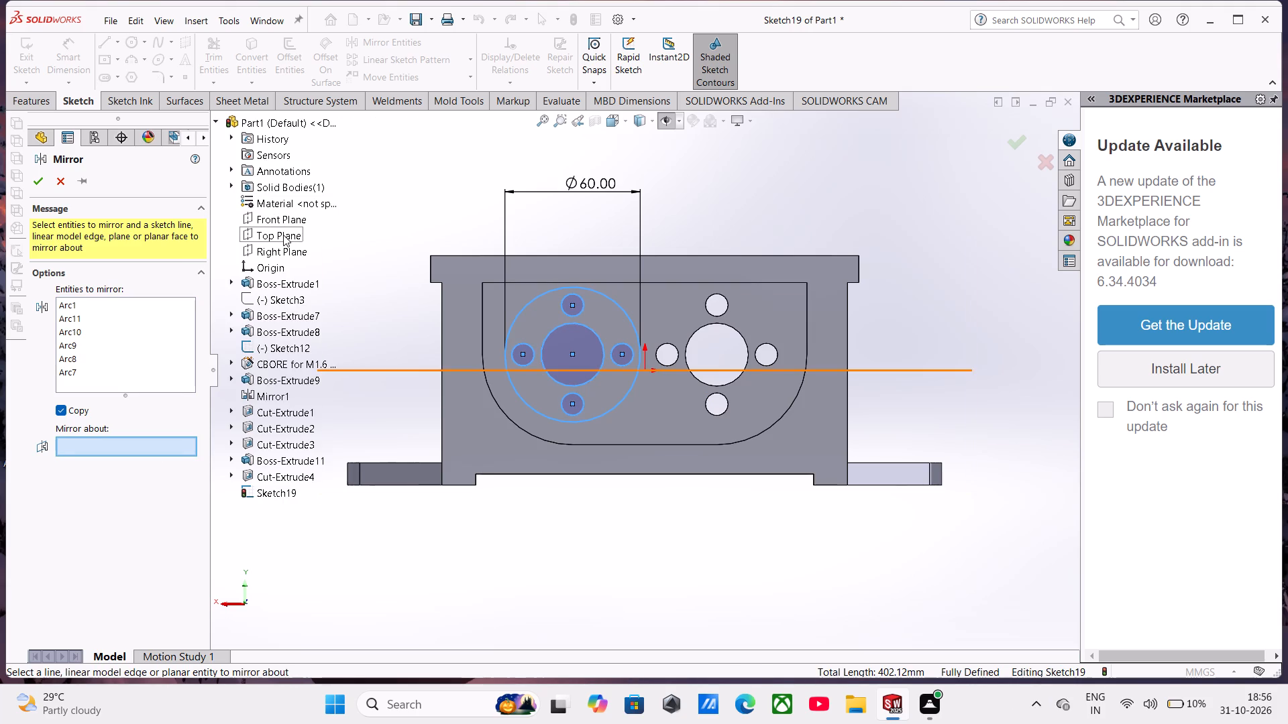
click(283, 245)
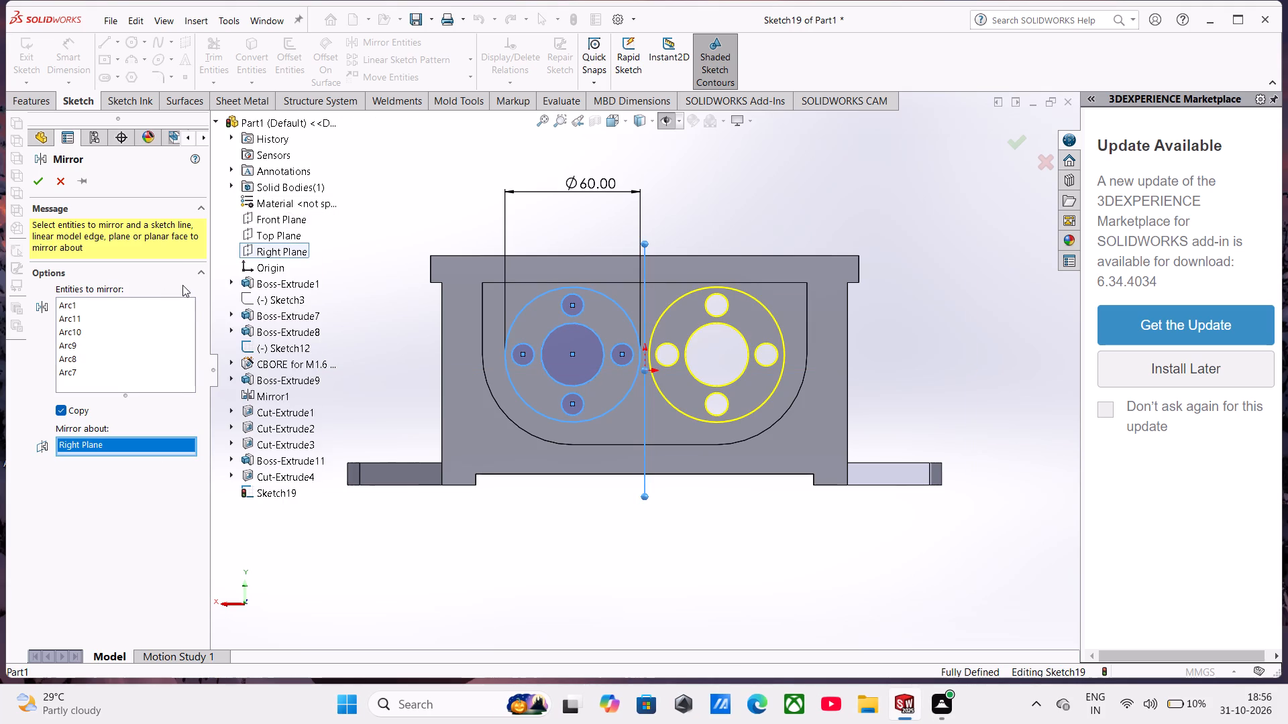
click(34, 174)
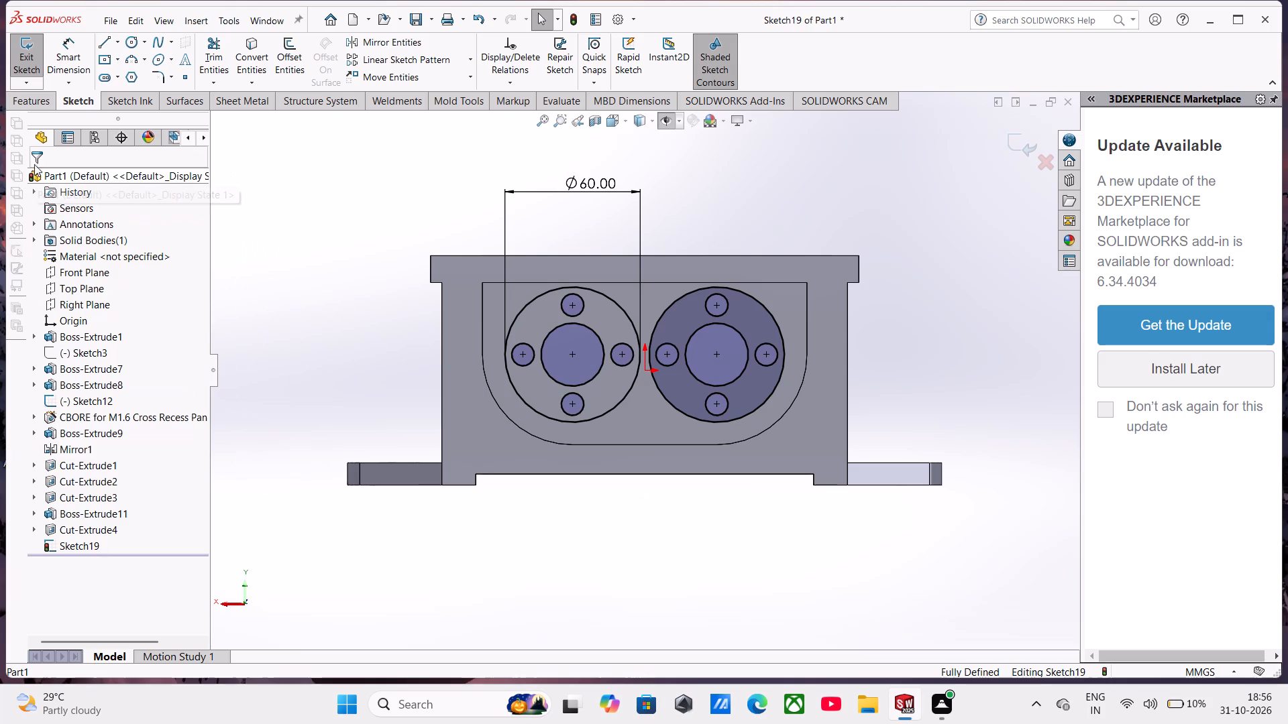
Extrude the two bored circular profiles blind 5 mm into the pocket with Merge result on.
click(34, 96)
click(29, 65)
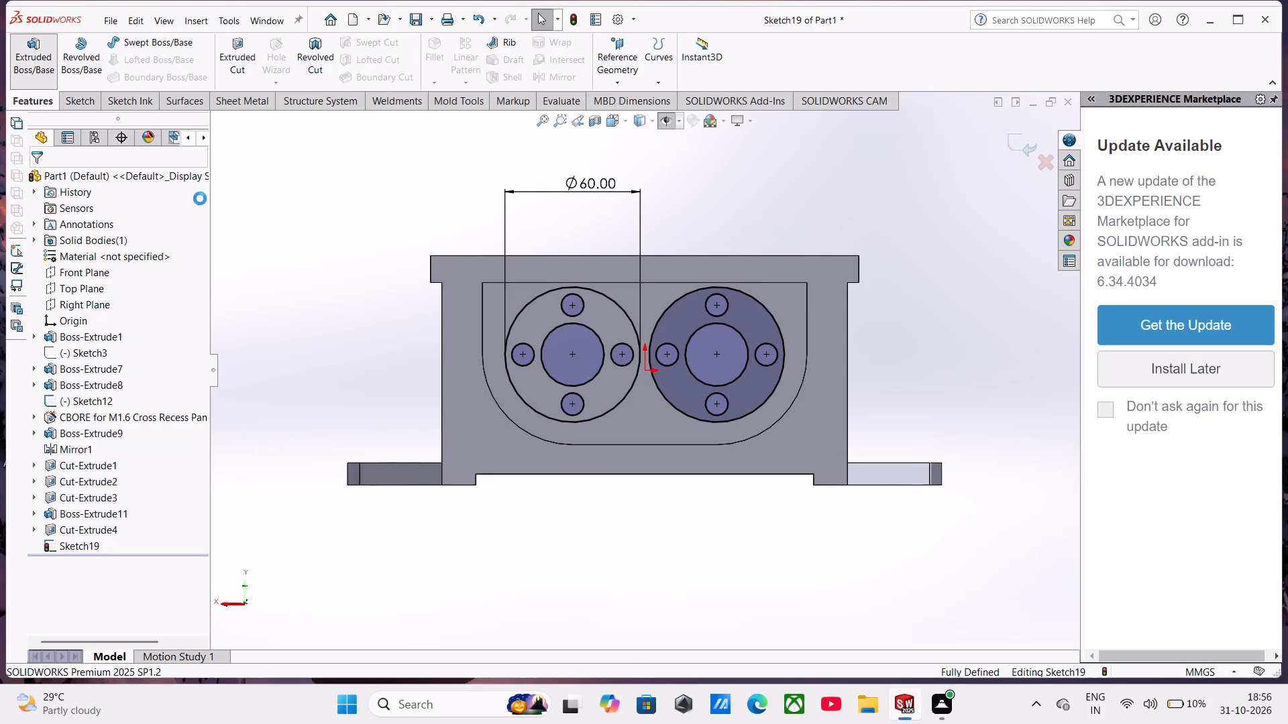
scroll(709, 376, up, 1)
middle_drag(709, 376, 657, 438)
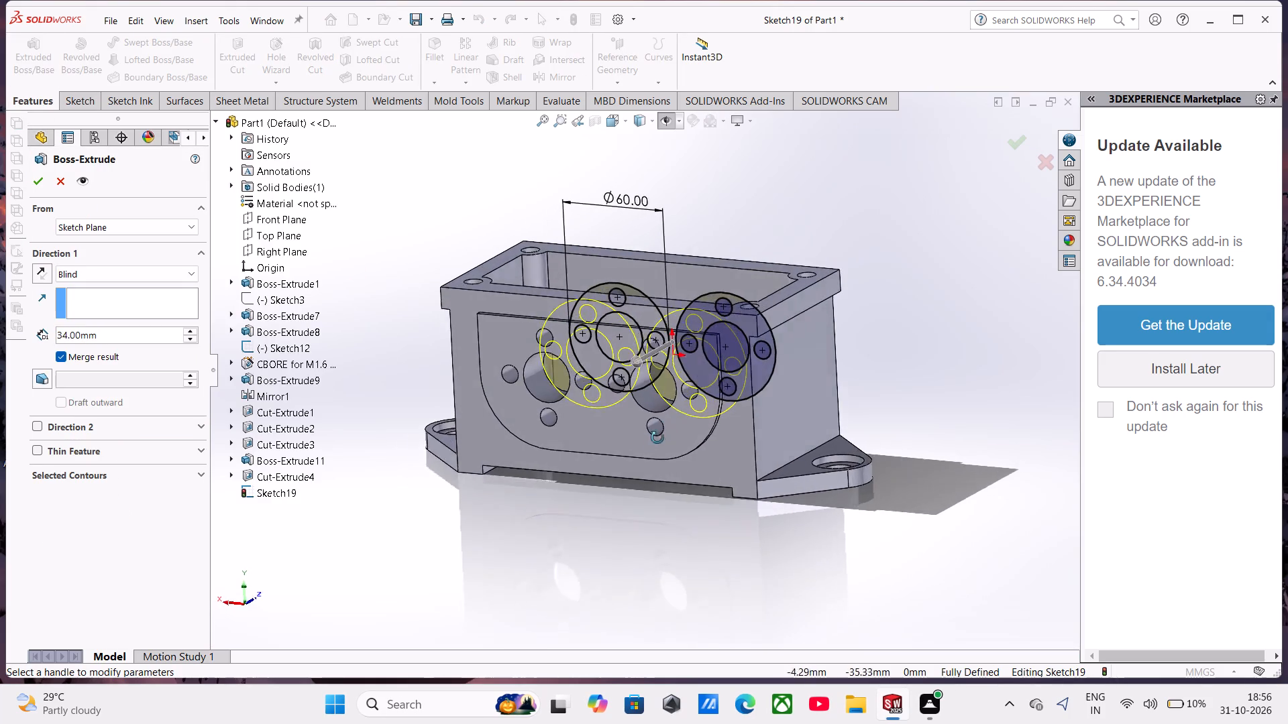
middle_drag(657, 438, 616, 530)
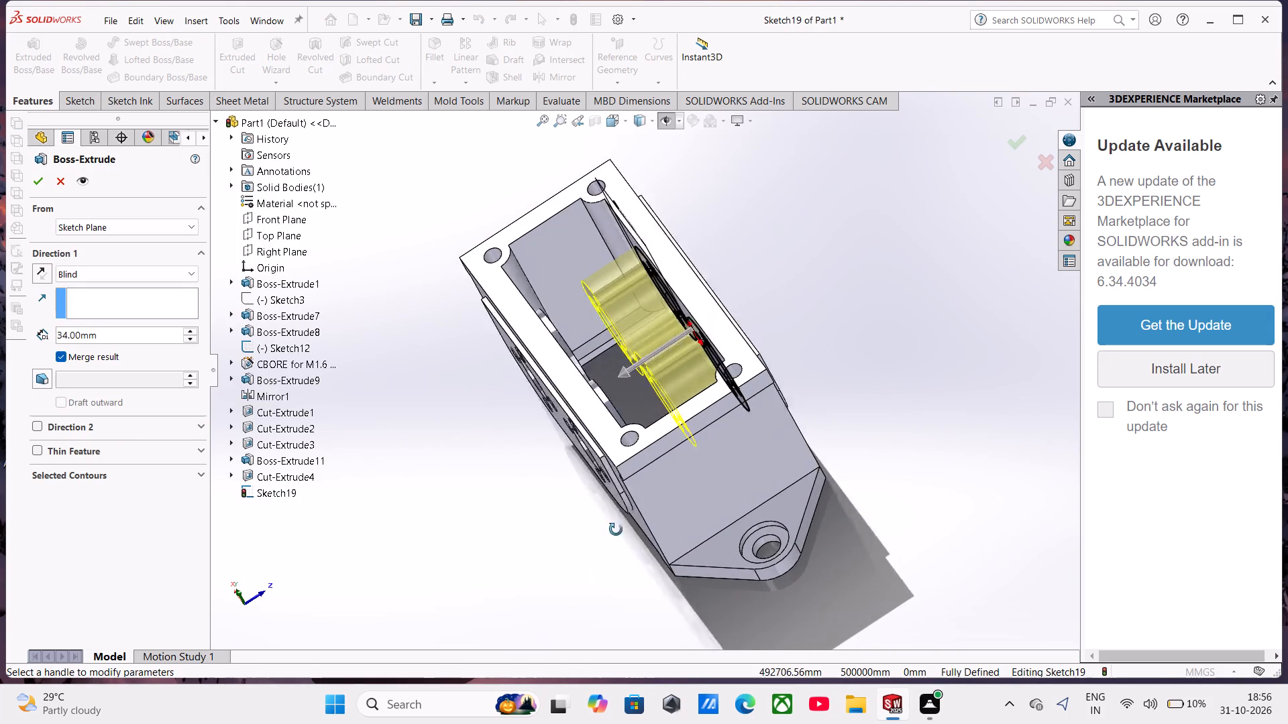
middle_drag(616, 530, 611, 494)
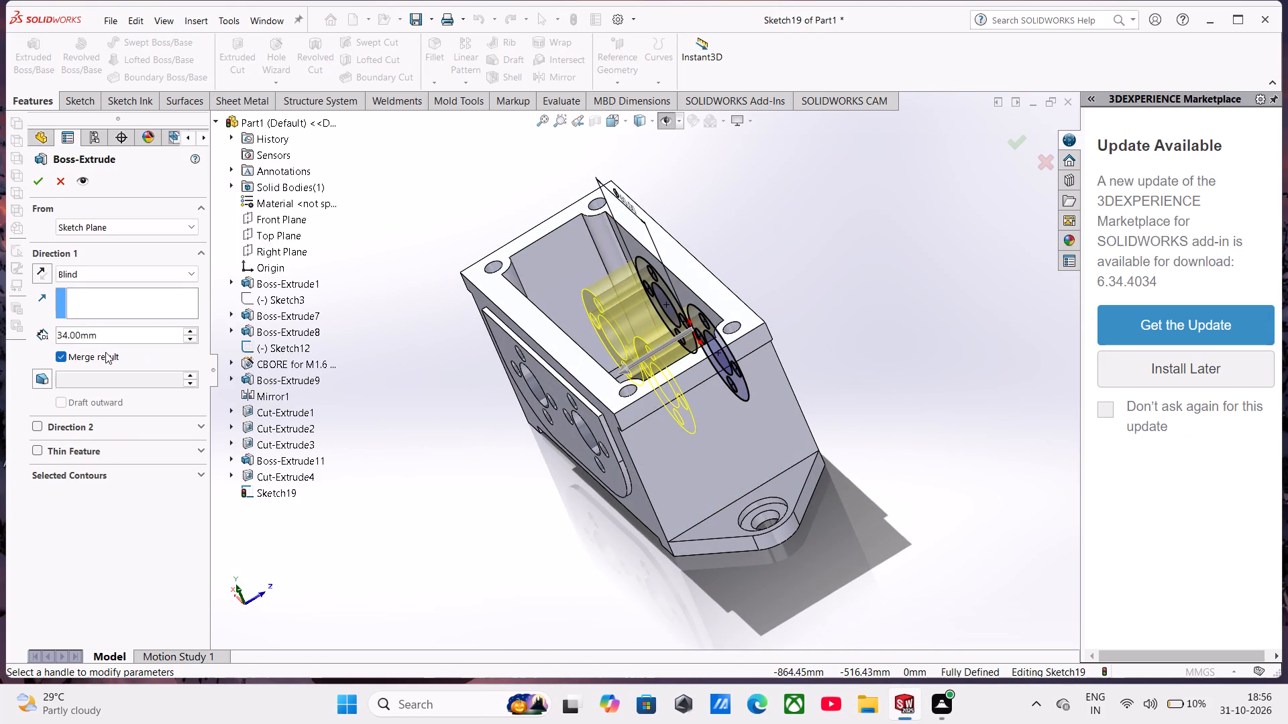
click(99, 334)
drag(99, 334, 82, 333)
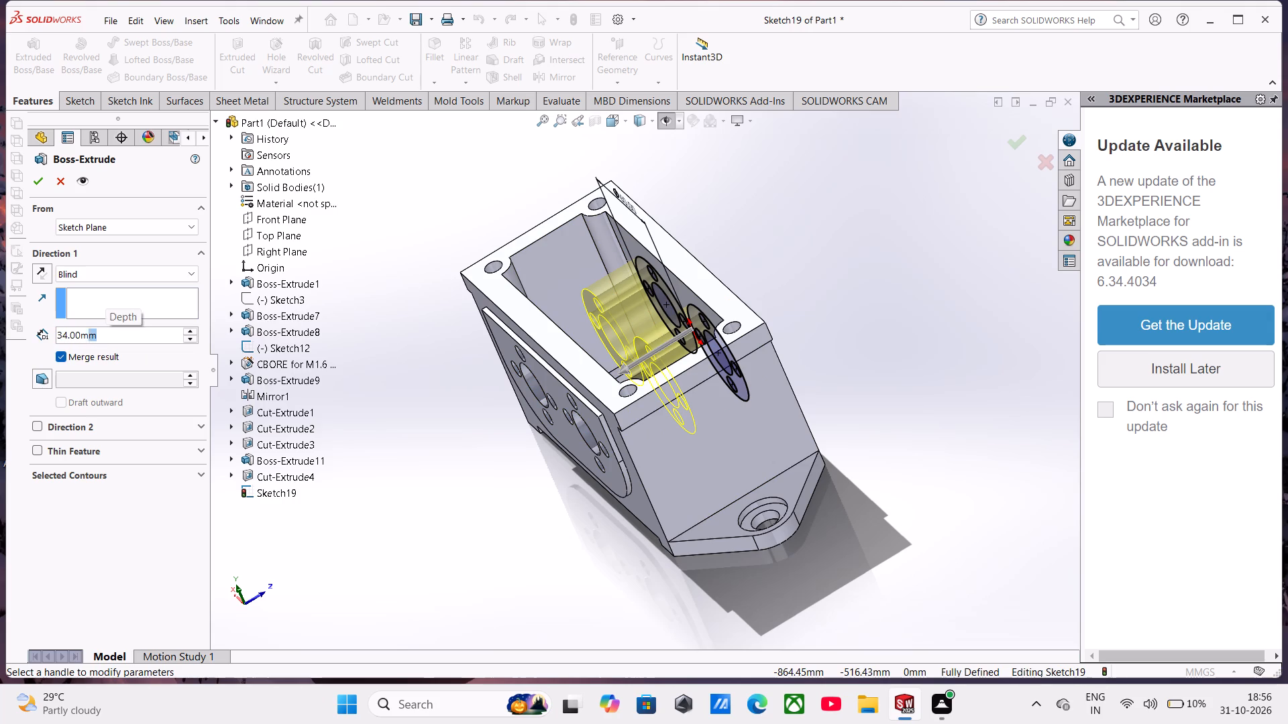
drag(82, 333, 0, 341)
key(5)
click(36, 181)
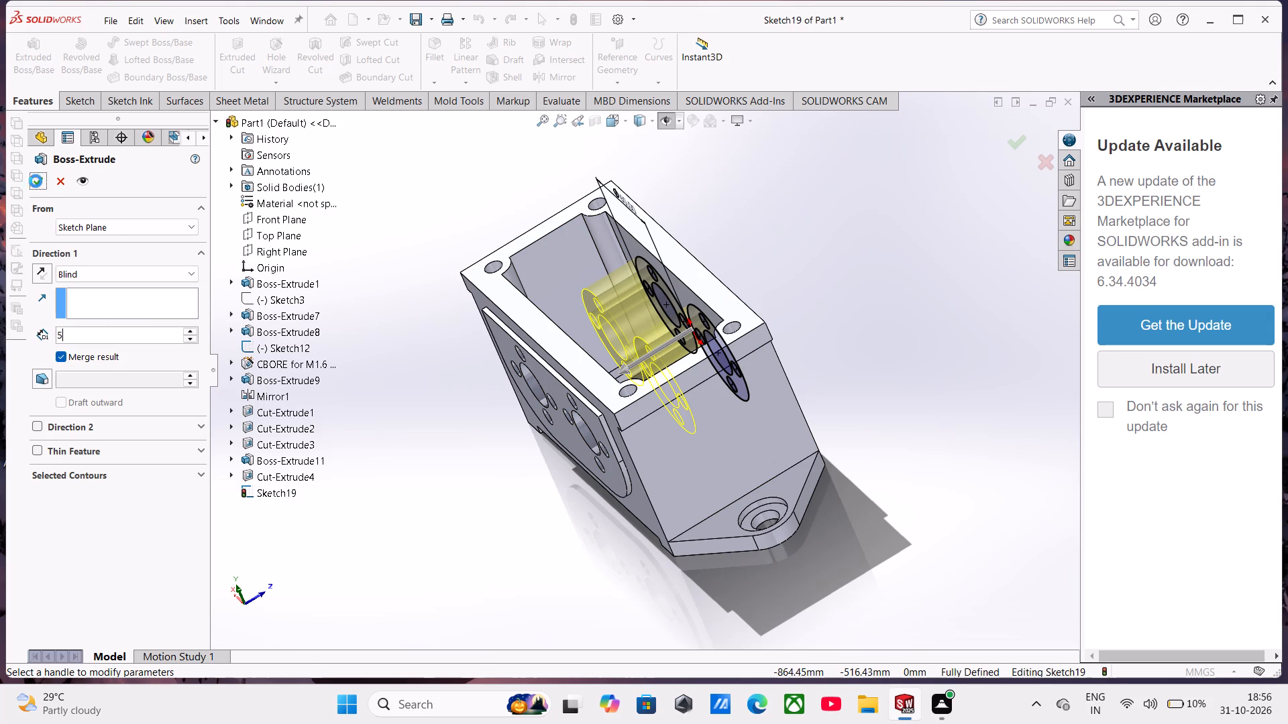
click(36, 180)
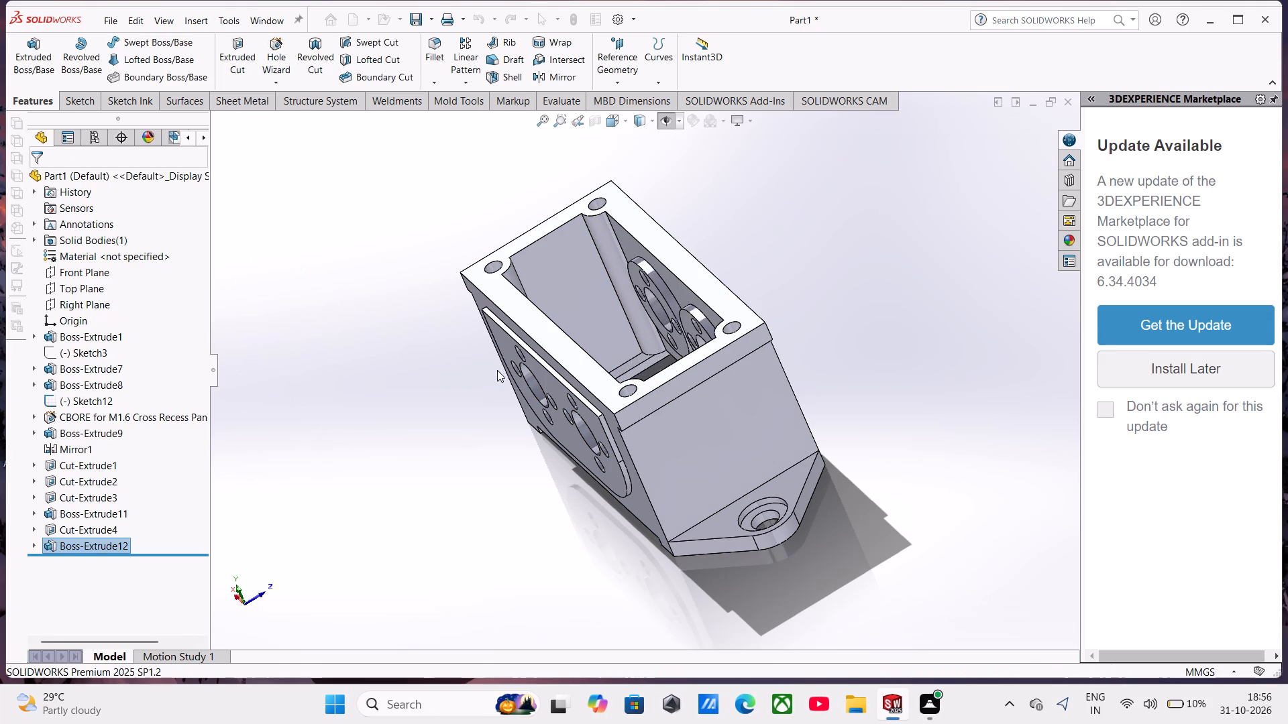
Delete the pocket cut Cut-Extrude2, choosing to stop and repair the dependent features.
middle_drag(500, 372, 624, 254)
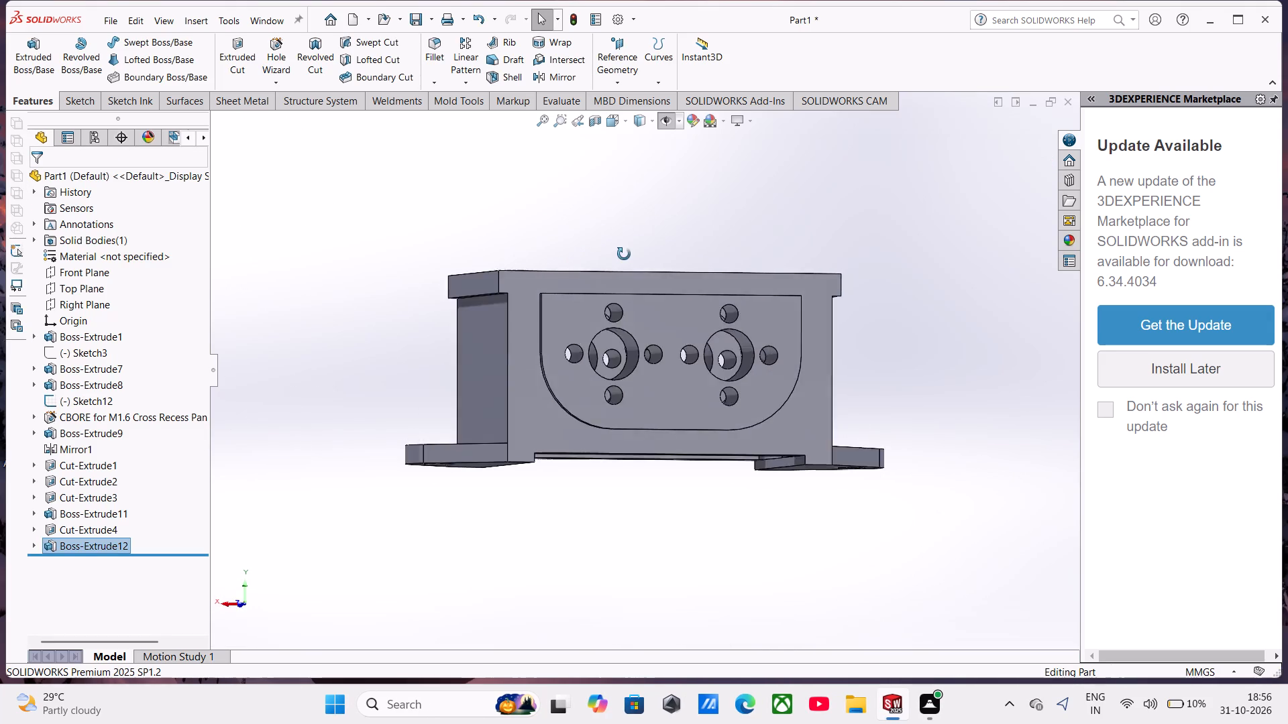
middle_drag(624, 254, 833, 331)
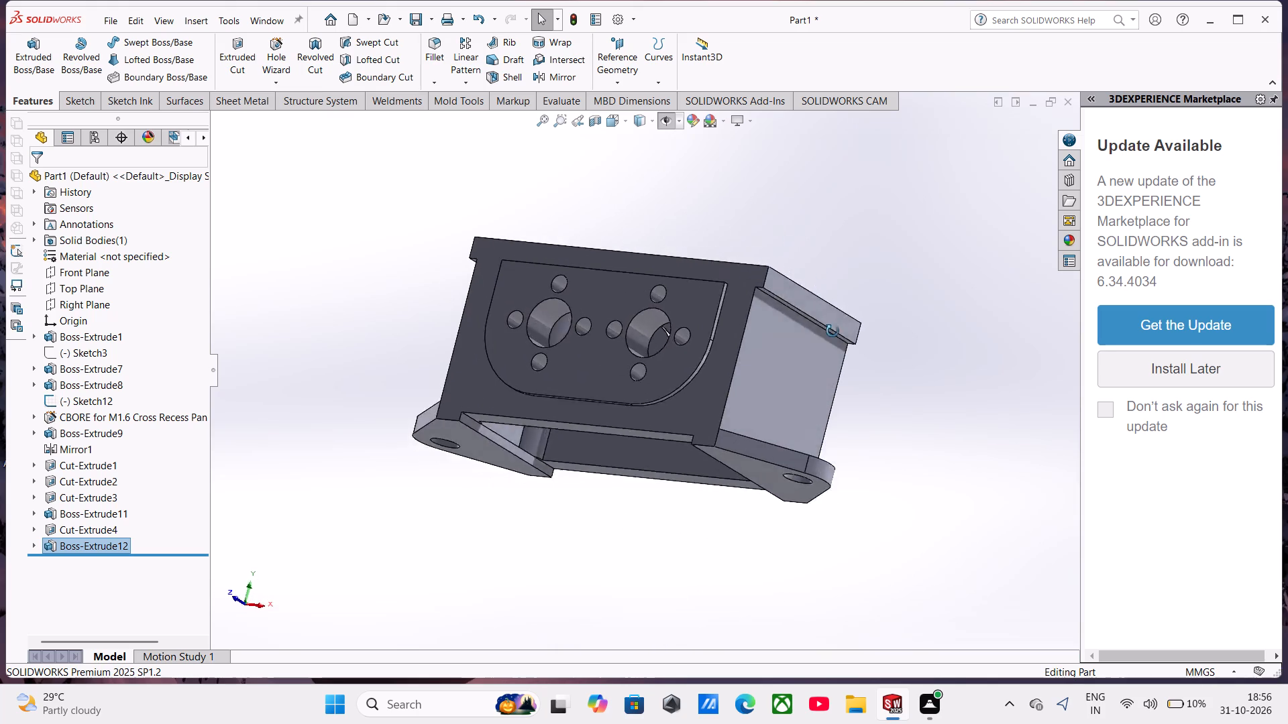
middle_drag(833, 331, 865, 298)
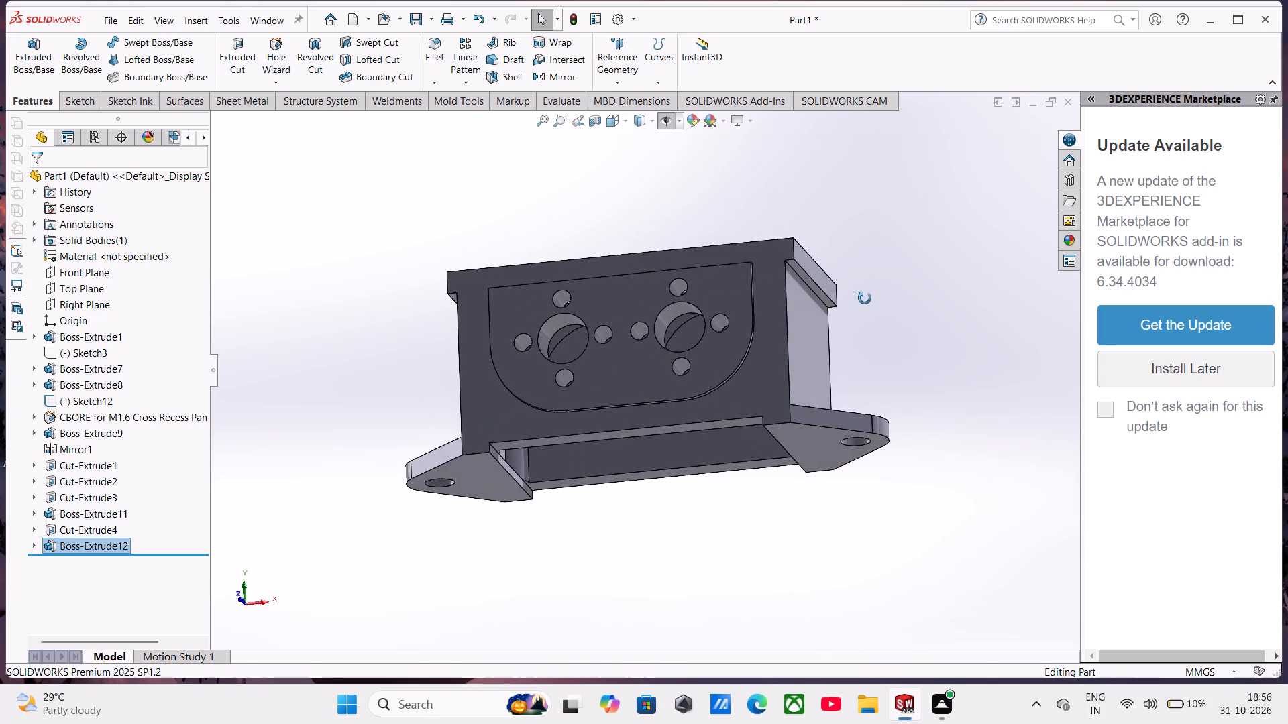
middle_drag(865, 298, 849, 402)
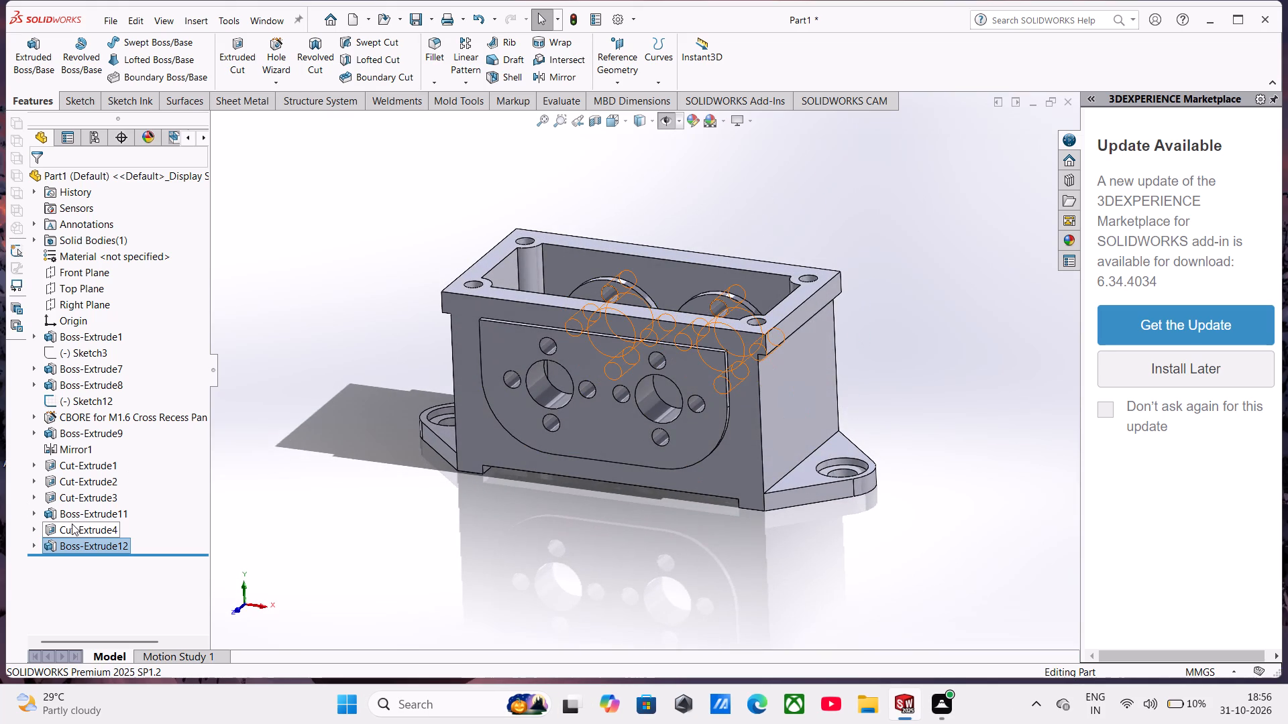
click(78, 479)
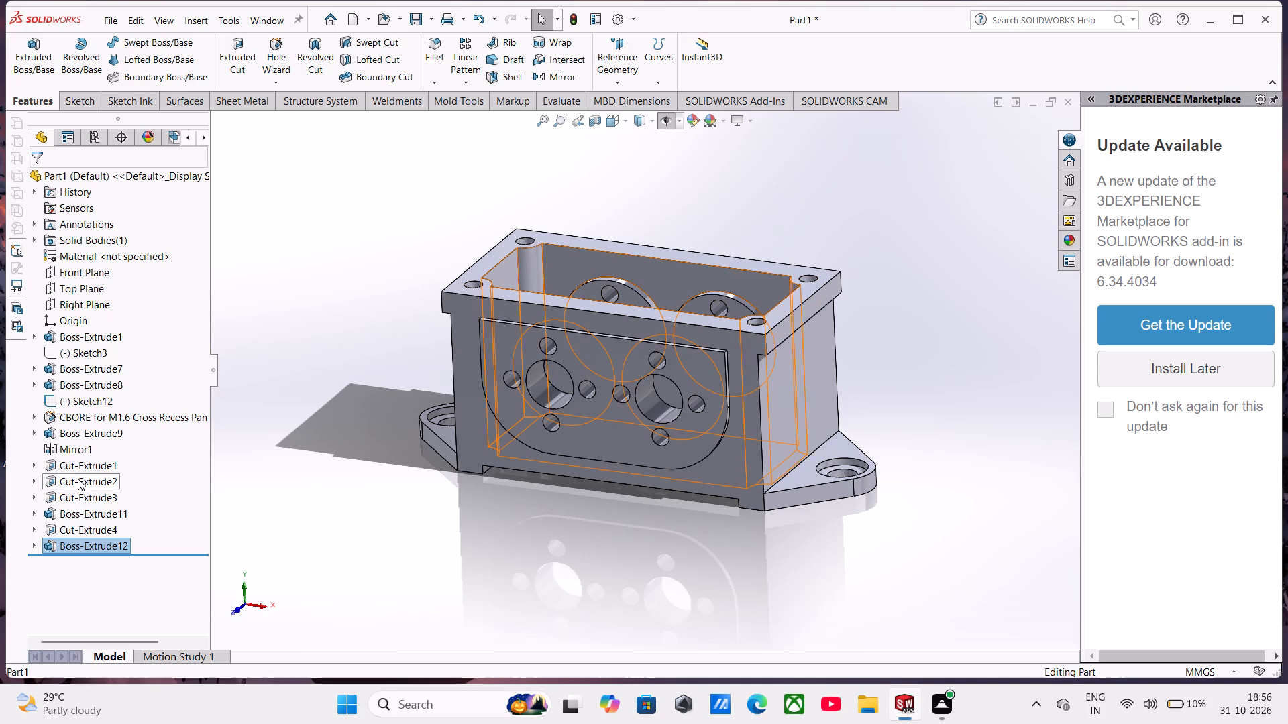
click(92, 432)
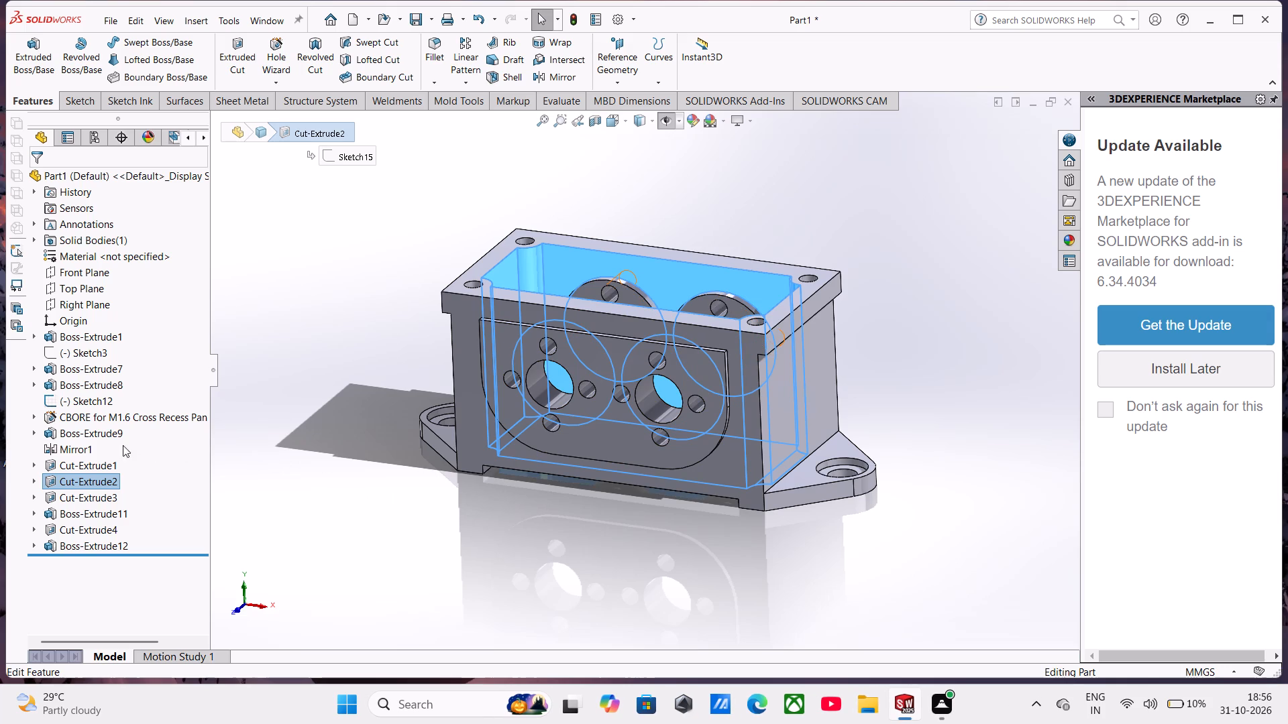
right_click(77, 481)
click(96, 387)
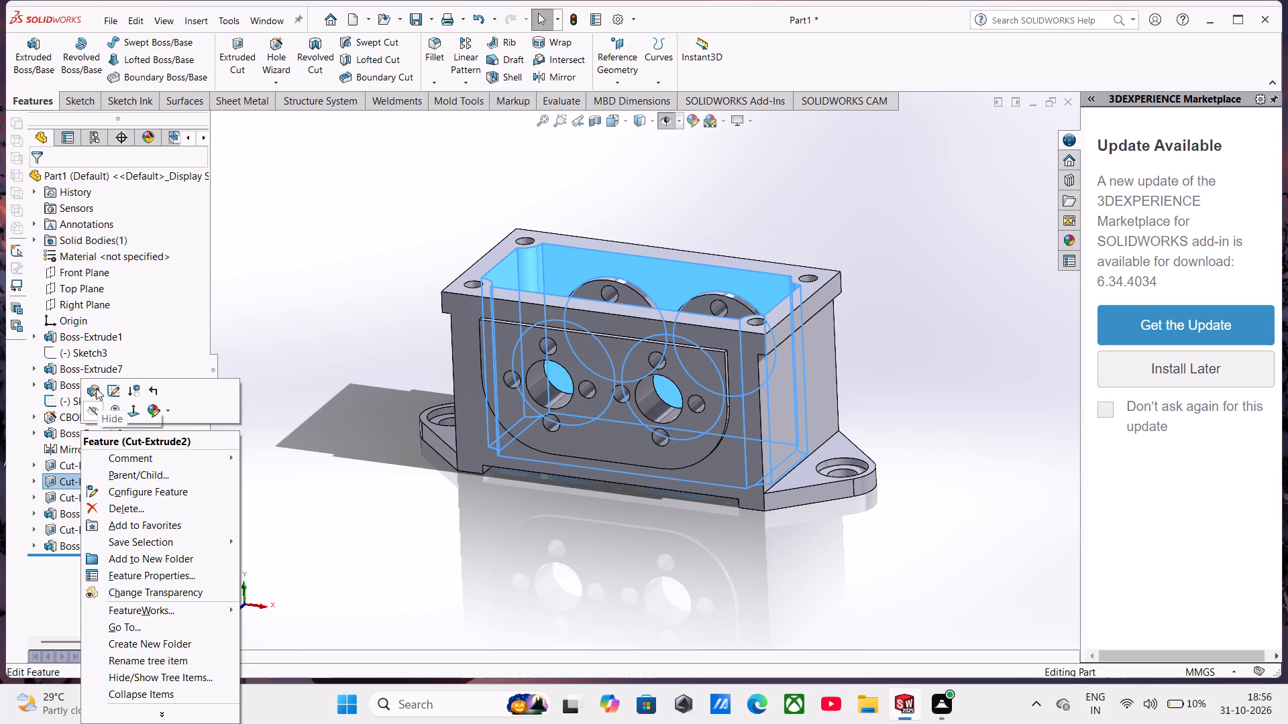
right_click(87, 481)
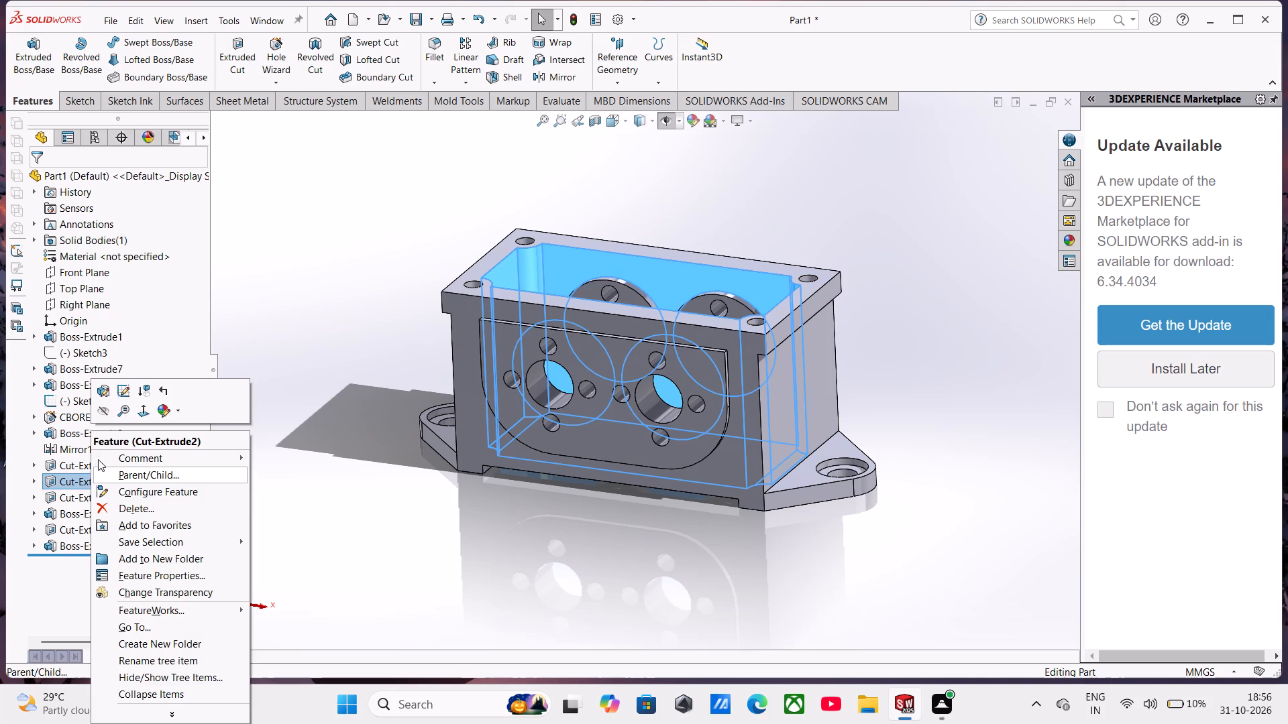
click(117, 503)
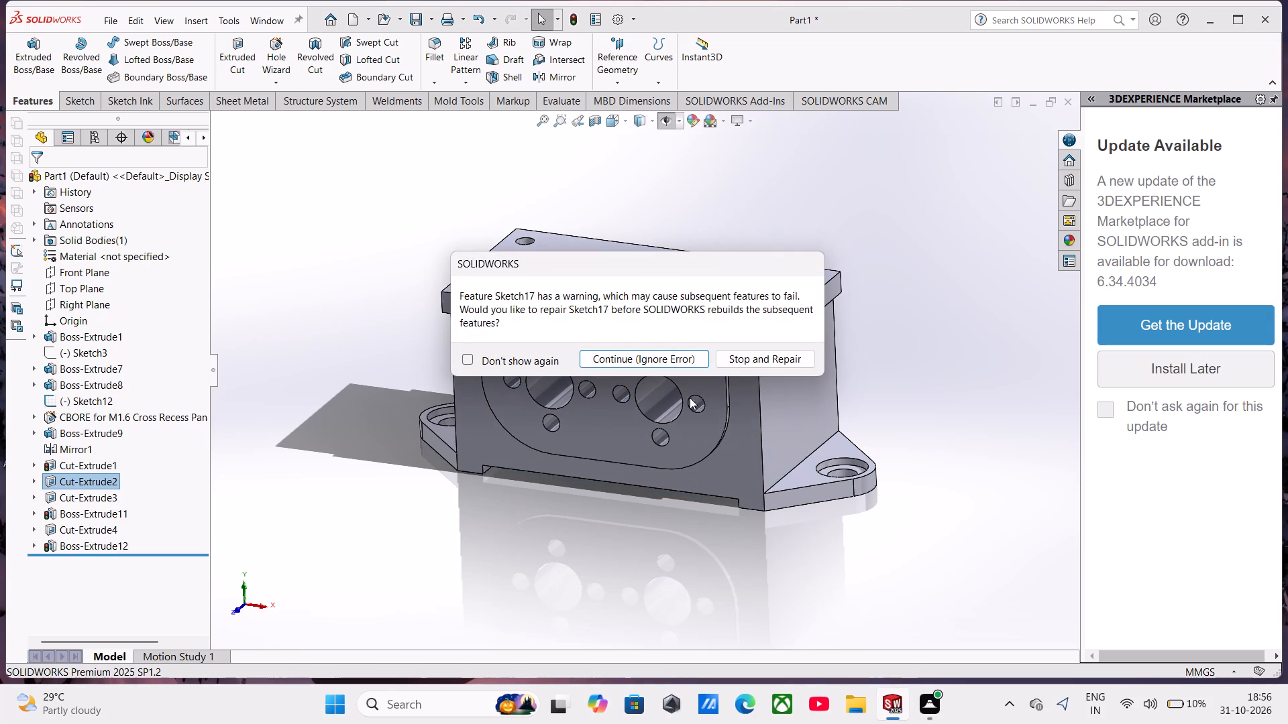
click(728, 365)
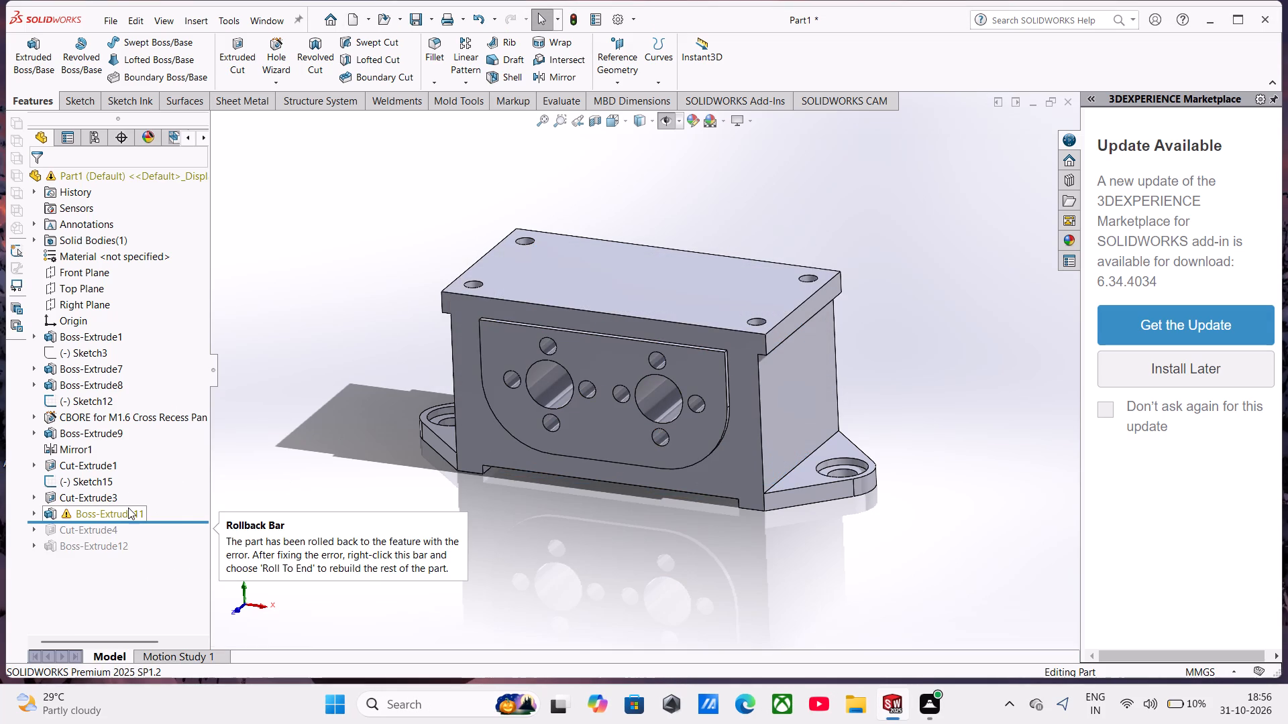
Delete the boss Boss-Extrude11, choosing to stop and repair, and roll the feature history forward past Boss-Extrude12.
click(128, 507)
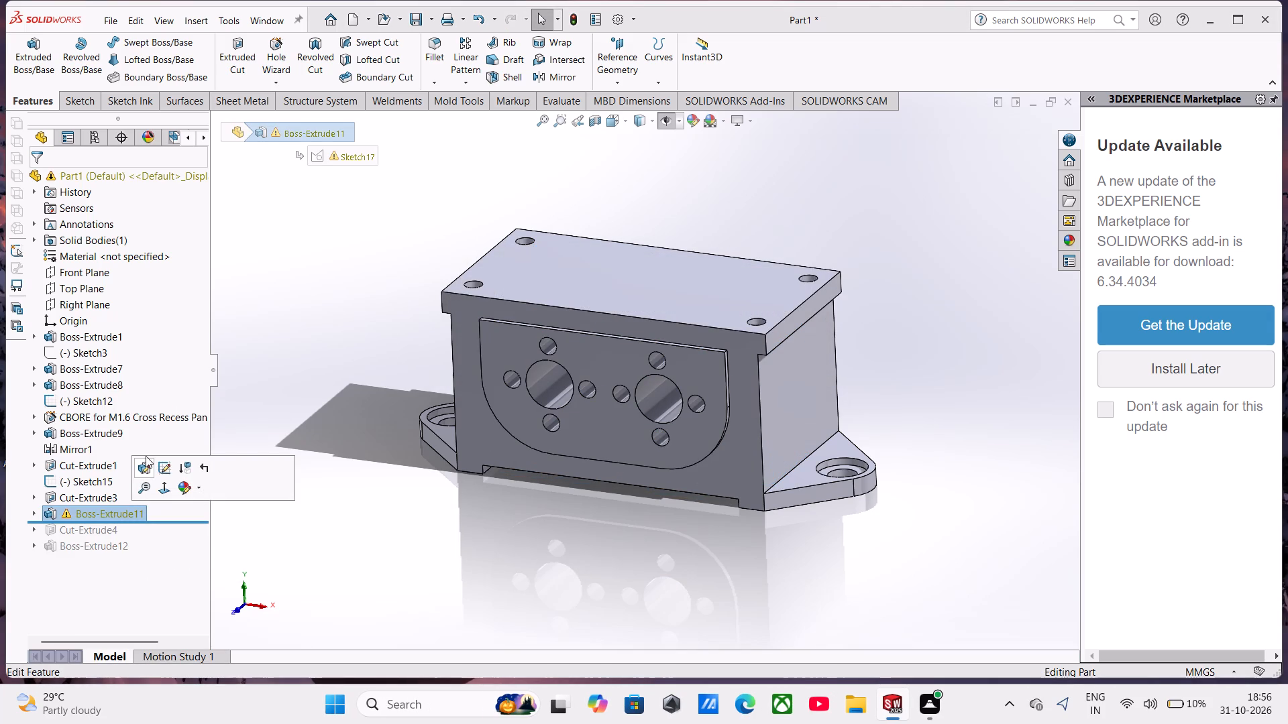
right_click(113, 509)
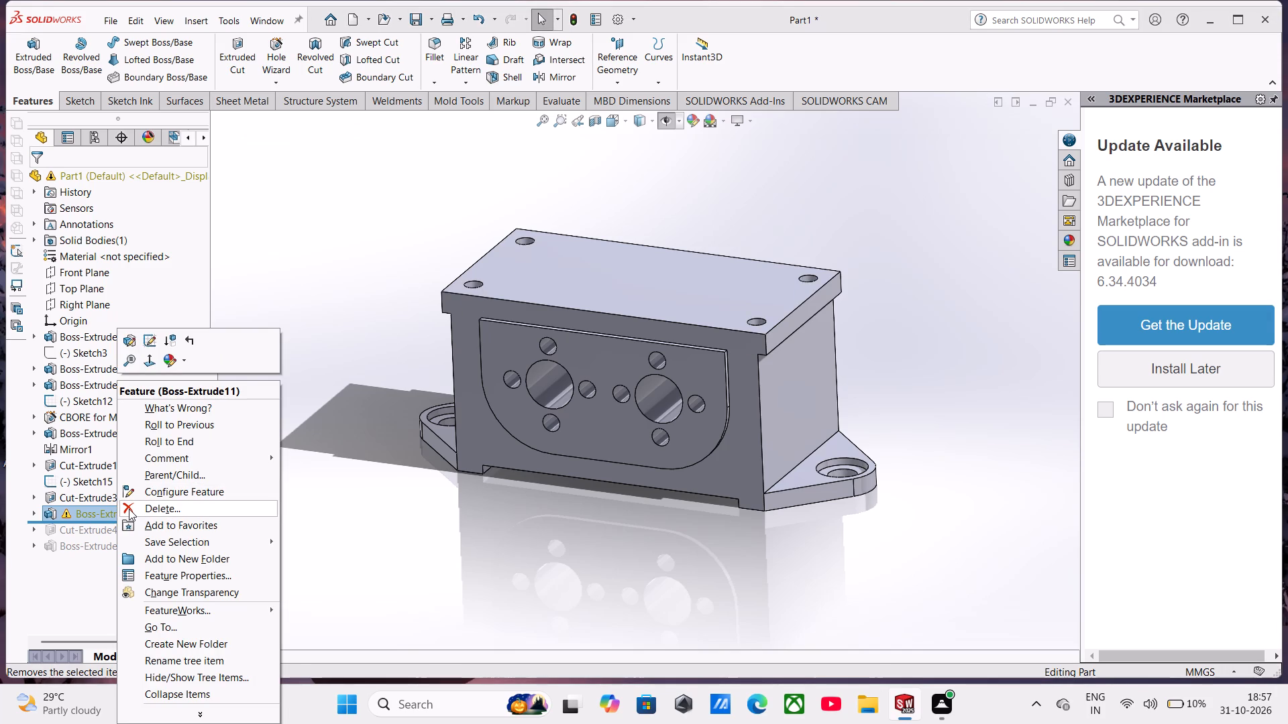
click(129, 509)
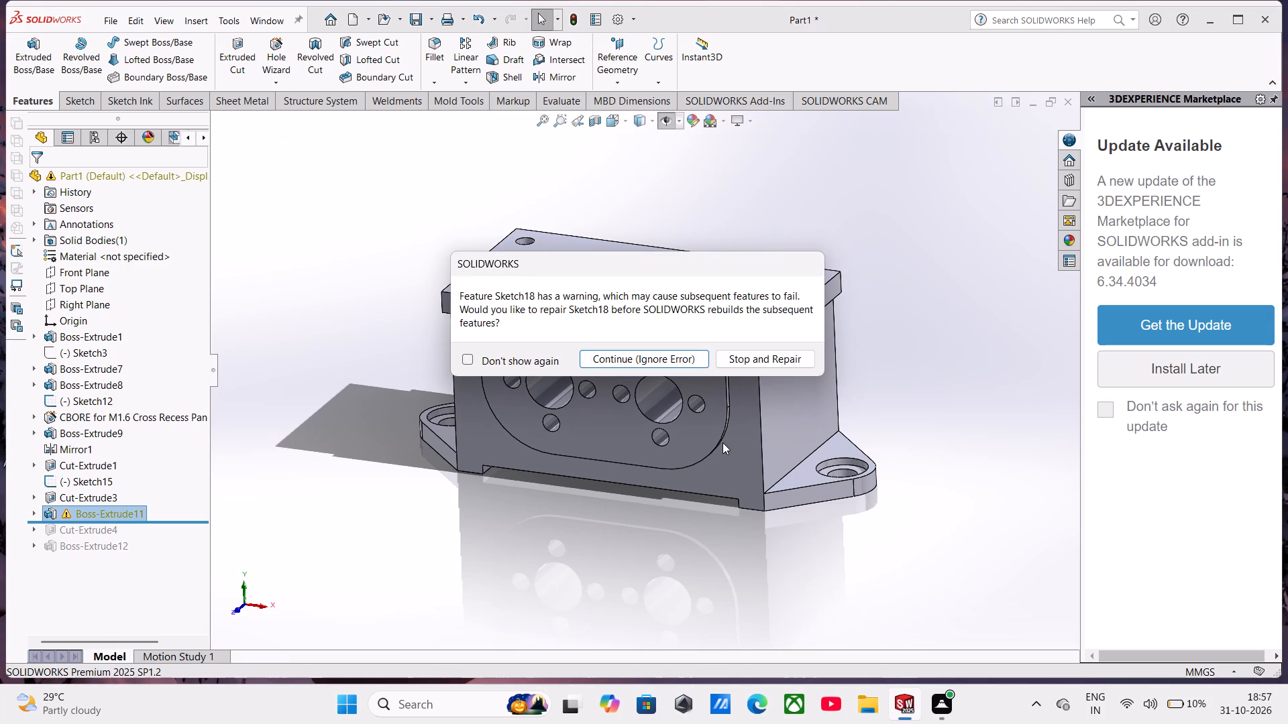
click(792, 354)
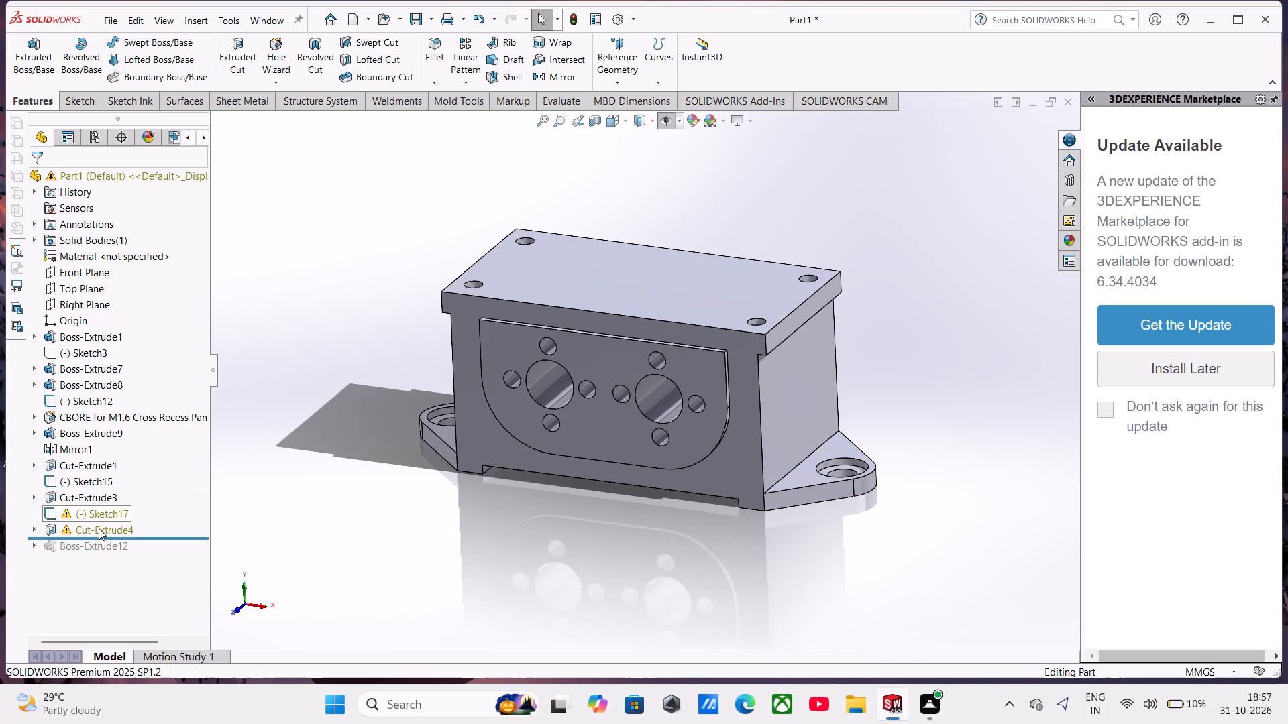
drag(153, 536, 156, 553)
Start a sketch on the block's top face and draw a center rectangle about 100 by 40 mm at the origin.
click(644, 284)
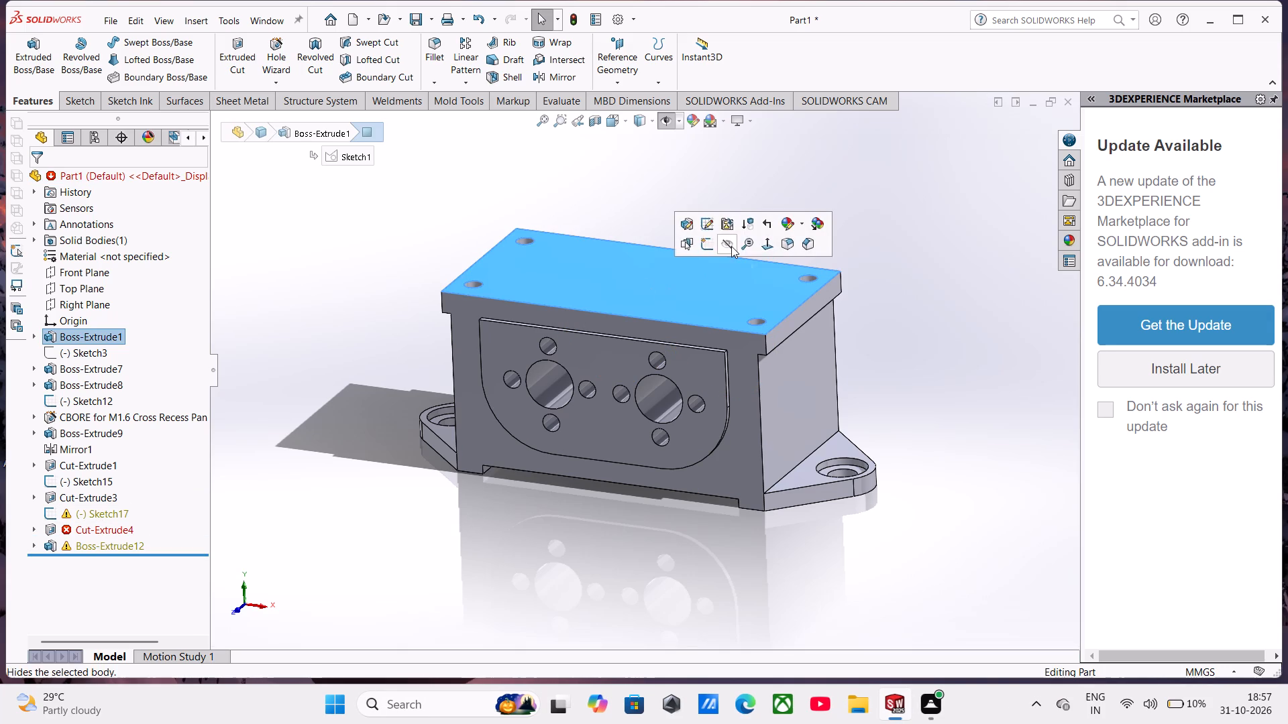
click(705, 235)
click(714, 208)
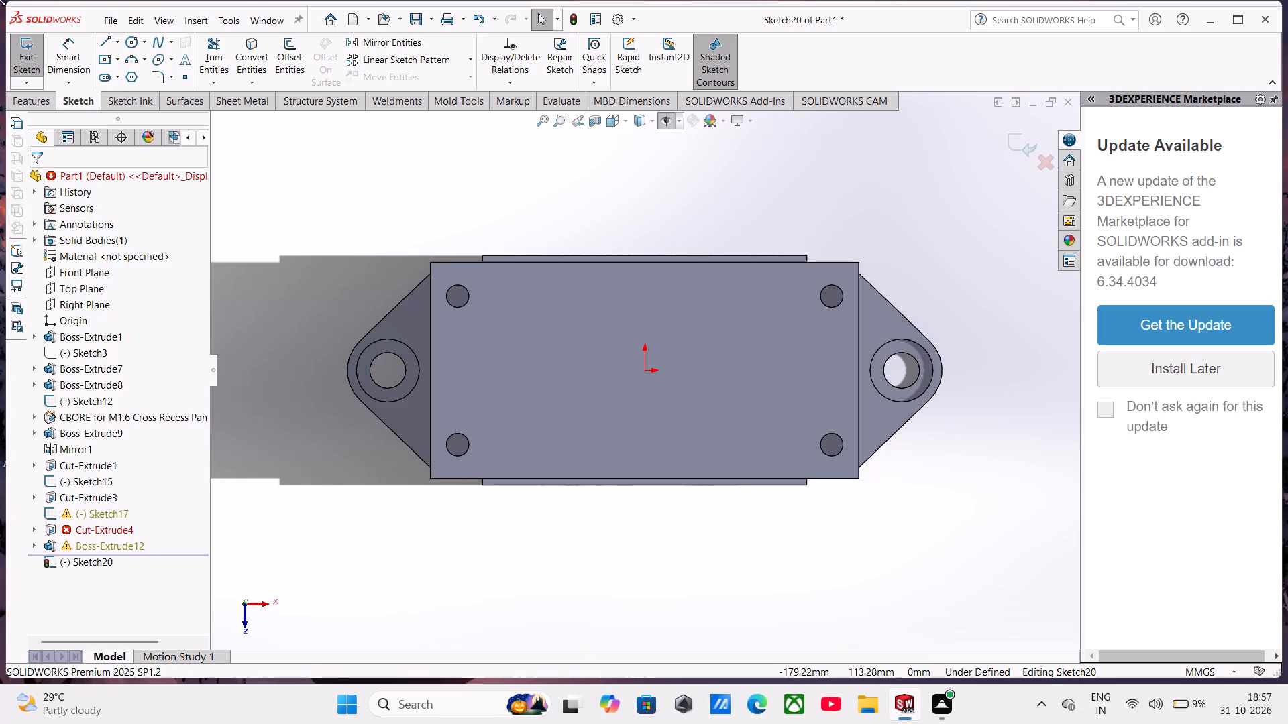
click(121, 57)
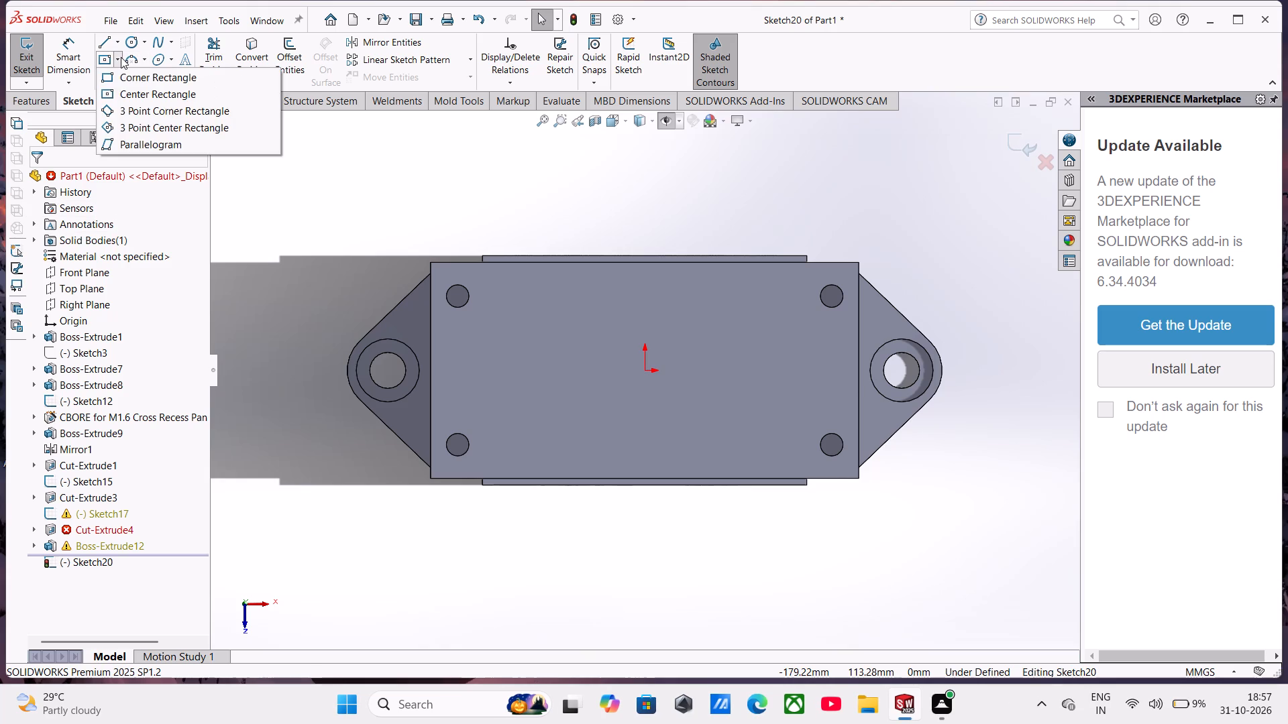
click(142, 90)
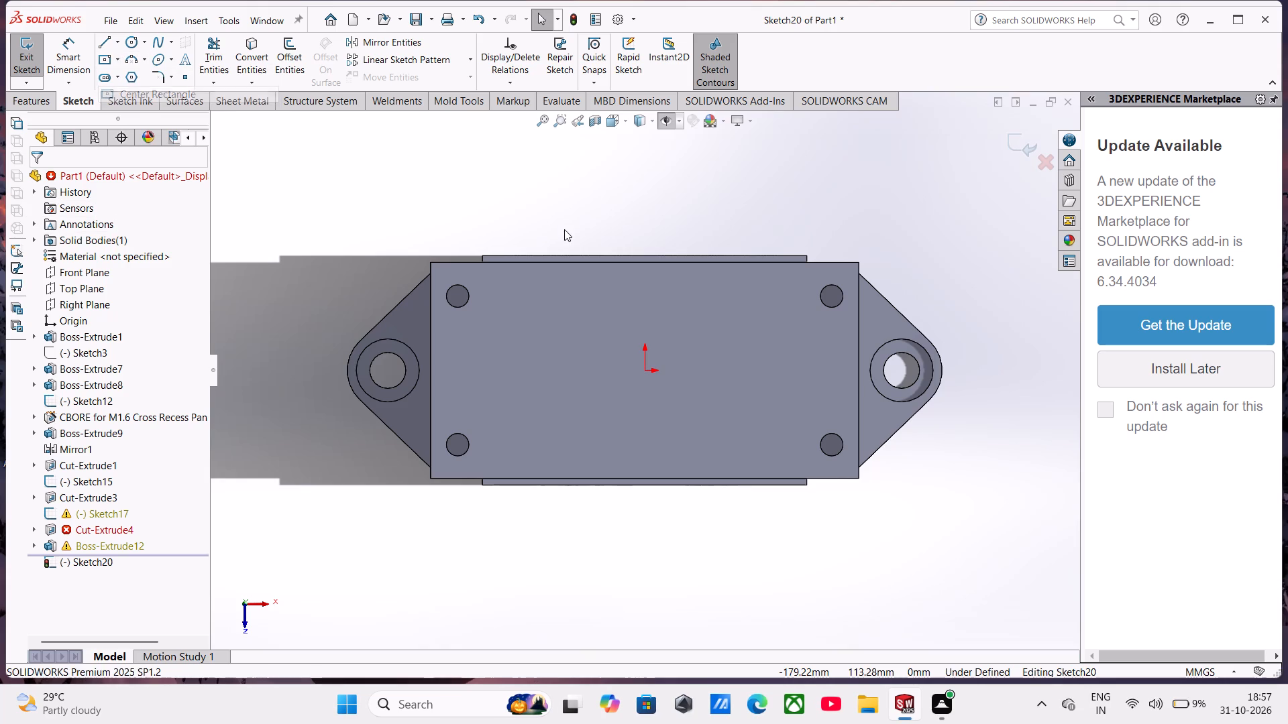
click(645, 369)
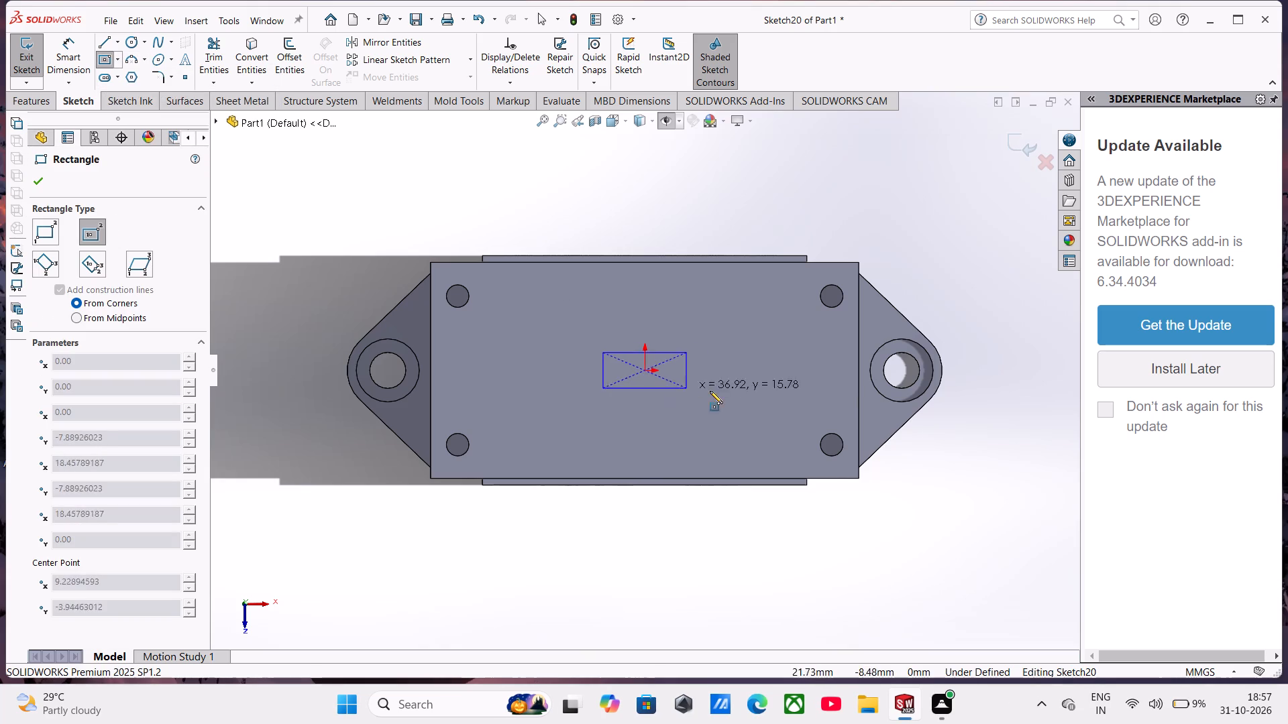
click(757, 416)
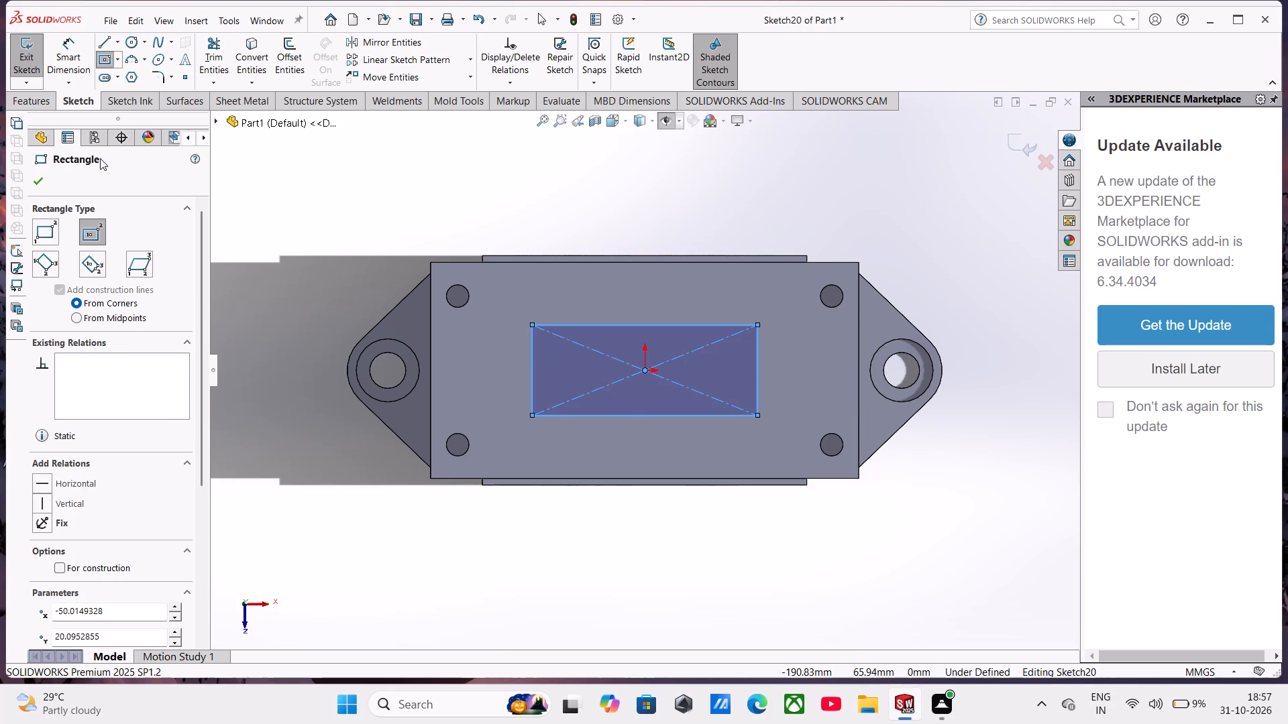
Dimension the rectangle 166 mm long and 66 mm wide so its corners meet the four rim hole centers.
click(83, 56)
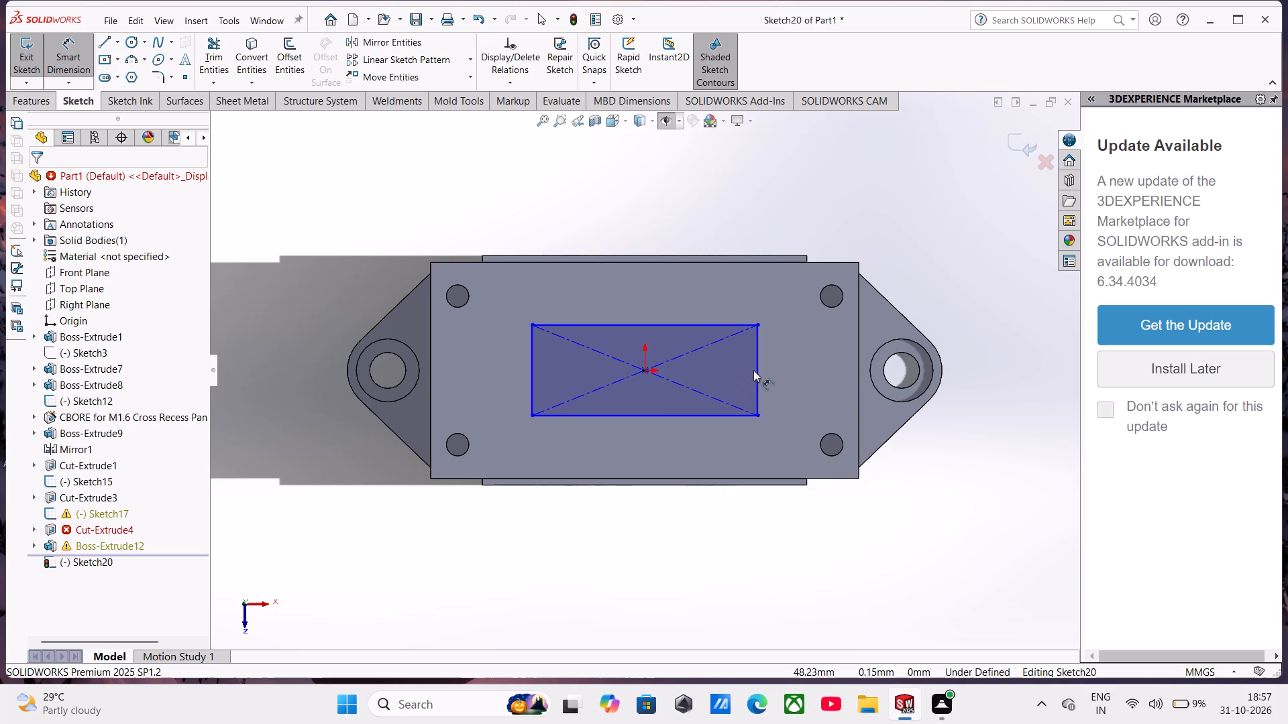
click(704, 328)
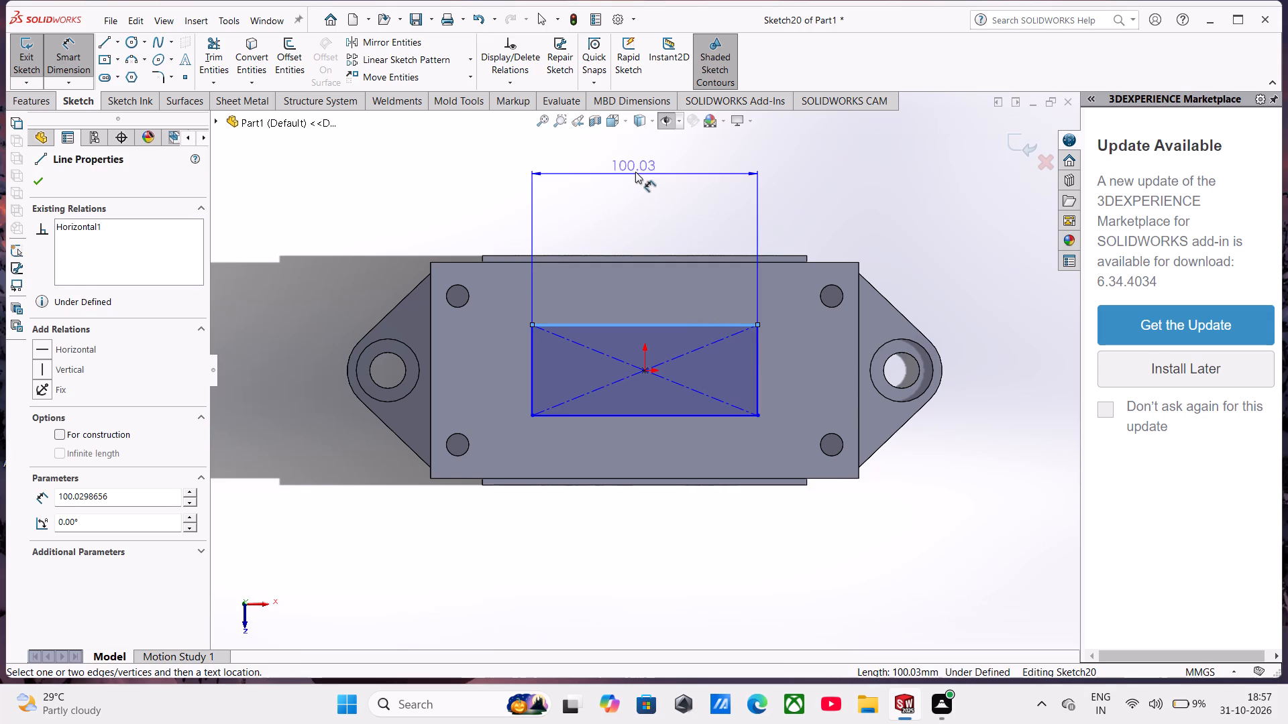
click(640, 178)
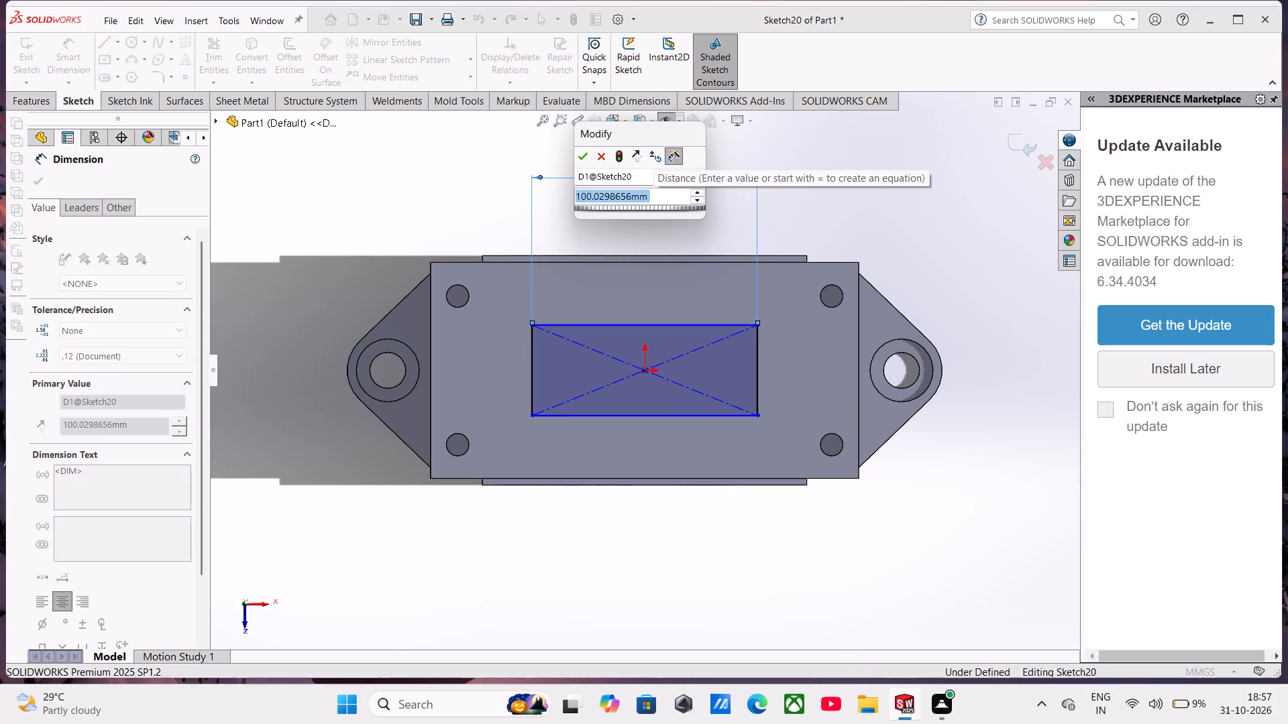
text(166)
key(Return)
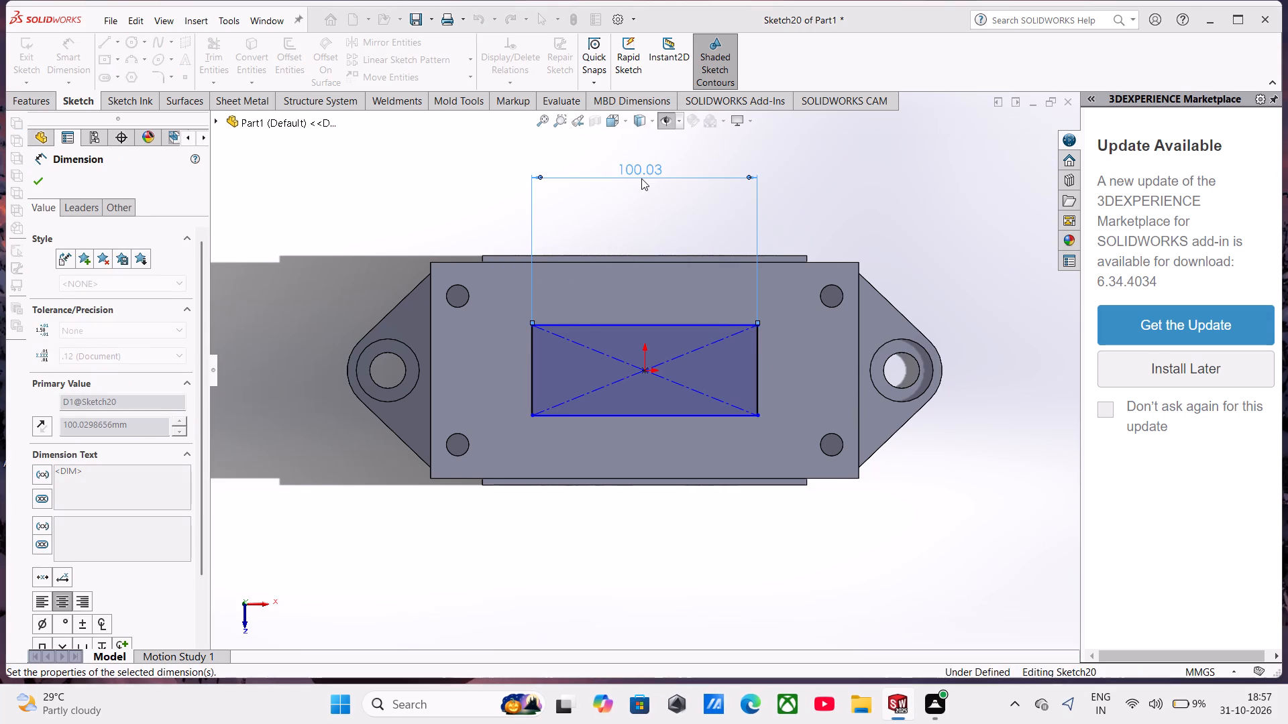
click(834, 361)
click(1003, 377)
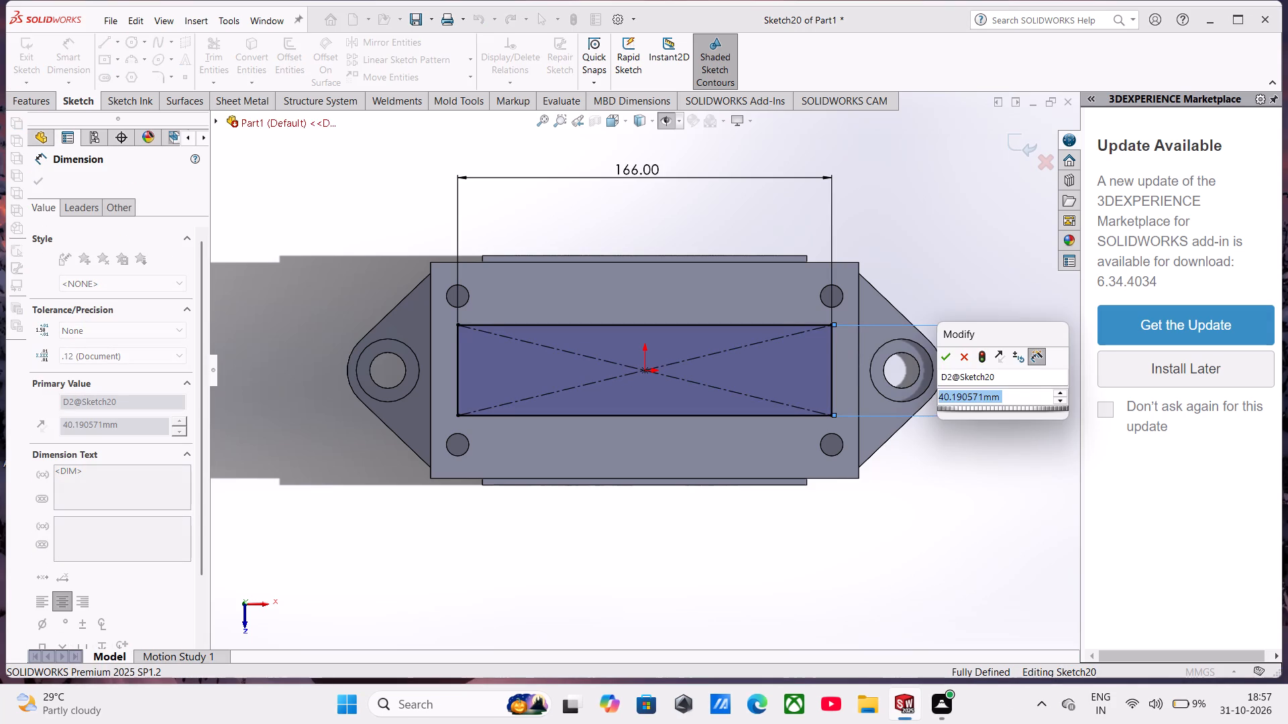
text(66)
key(Return)
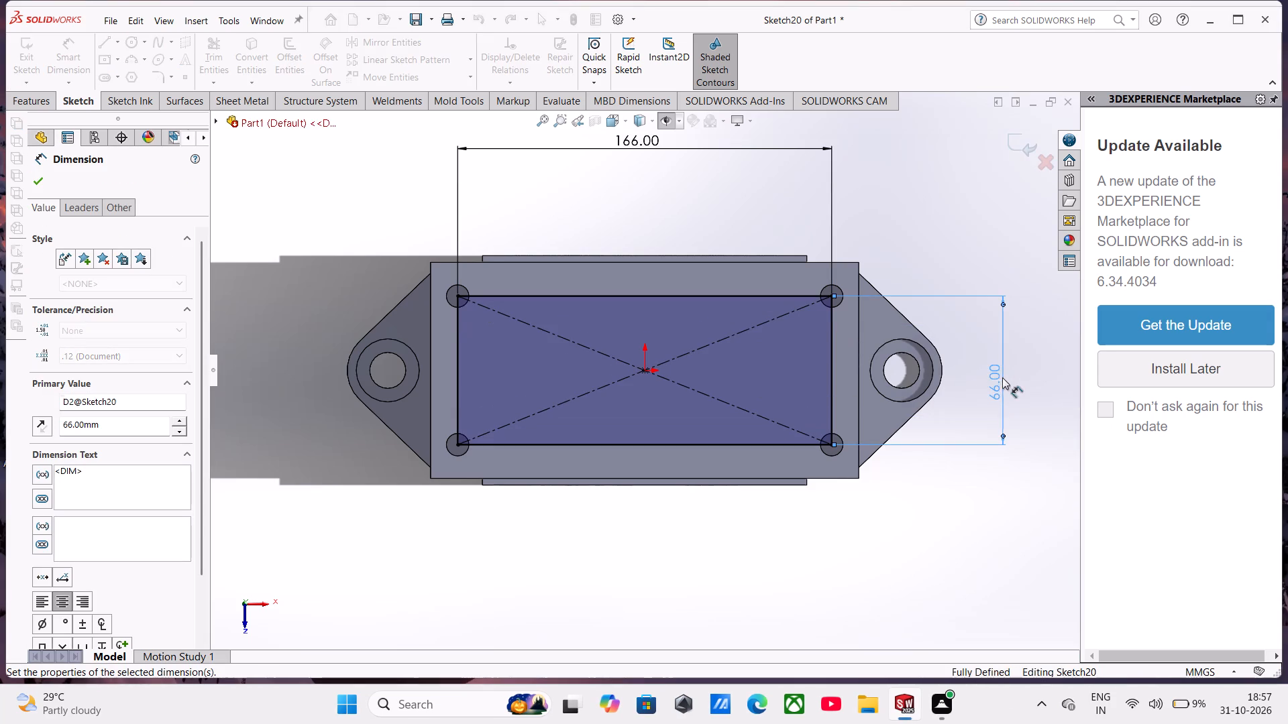
Sketch a circle of radius 10 mm centered on the rectangle's upper-right corner.
scroll(845, 329, down, 5)
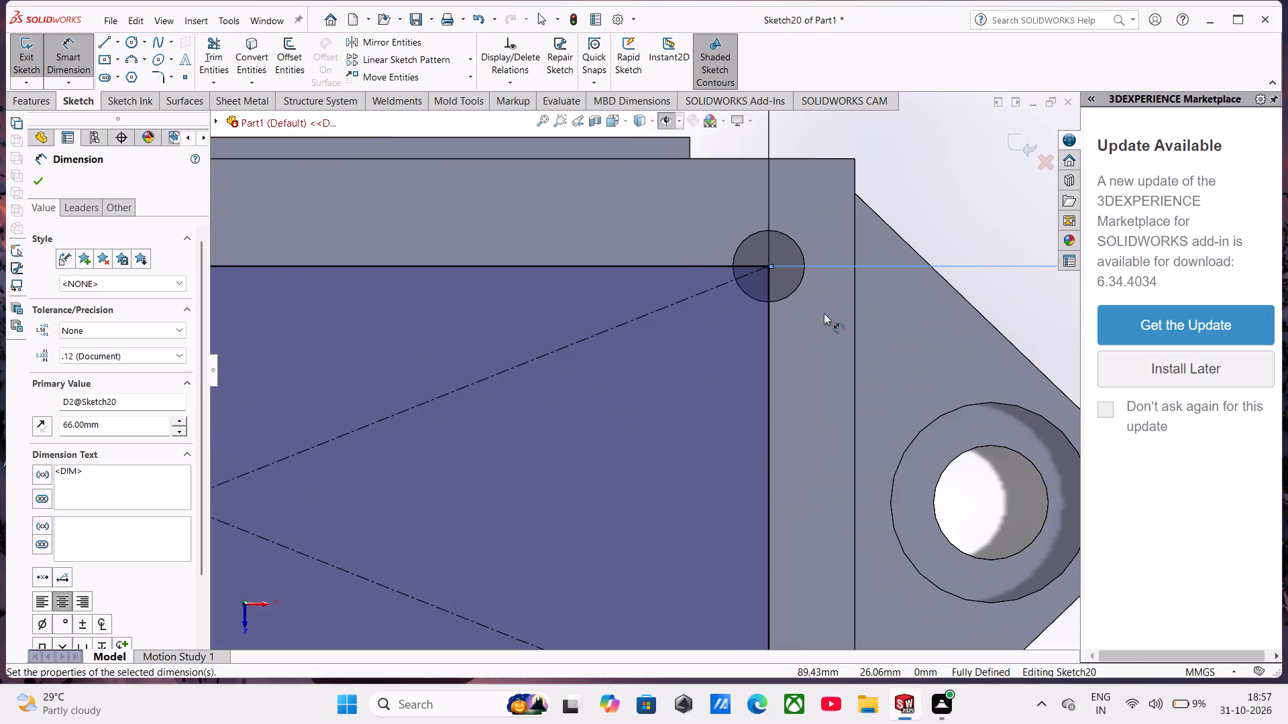
click(137, 40)
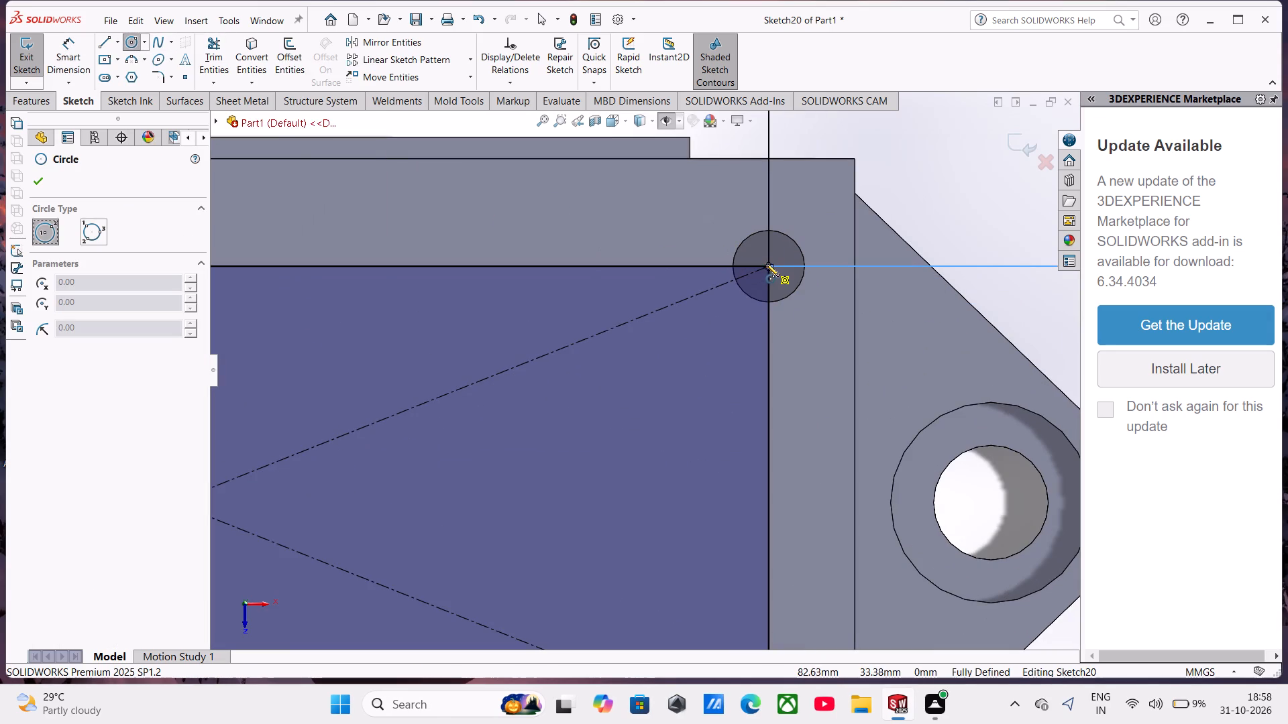
click(769, 267)
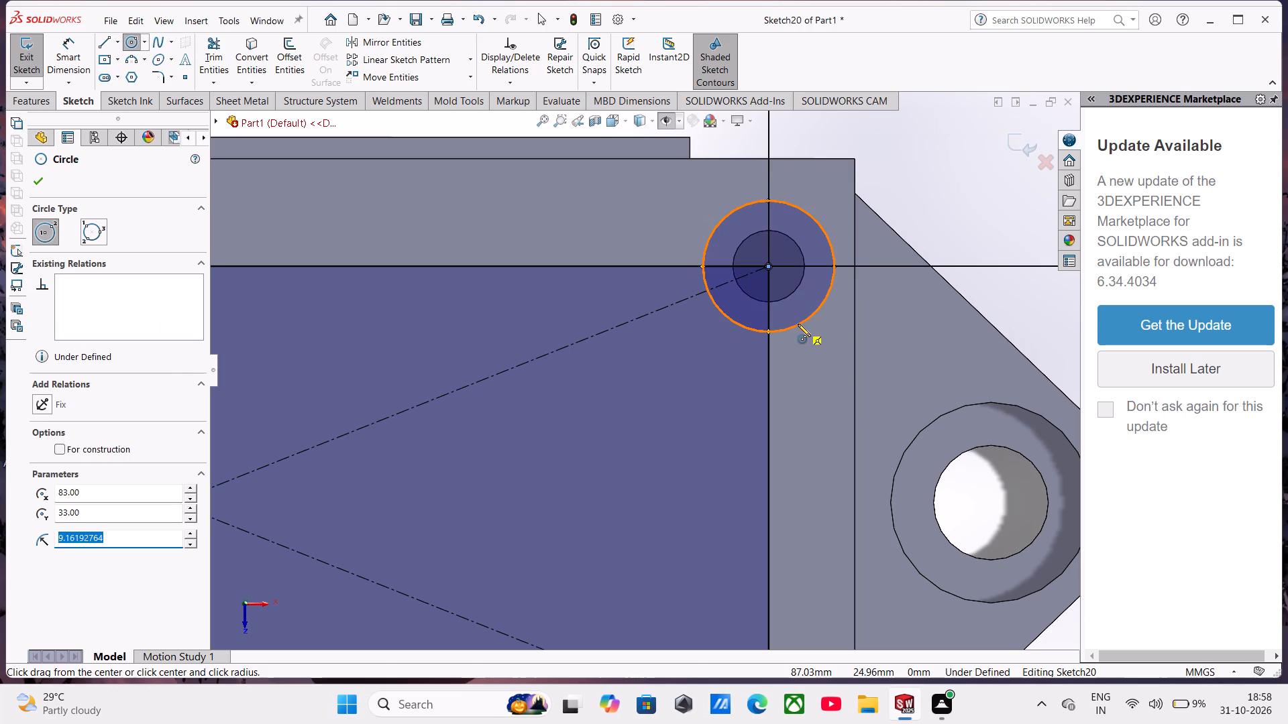
text(10)
key(Return)
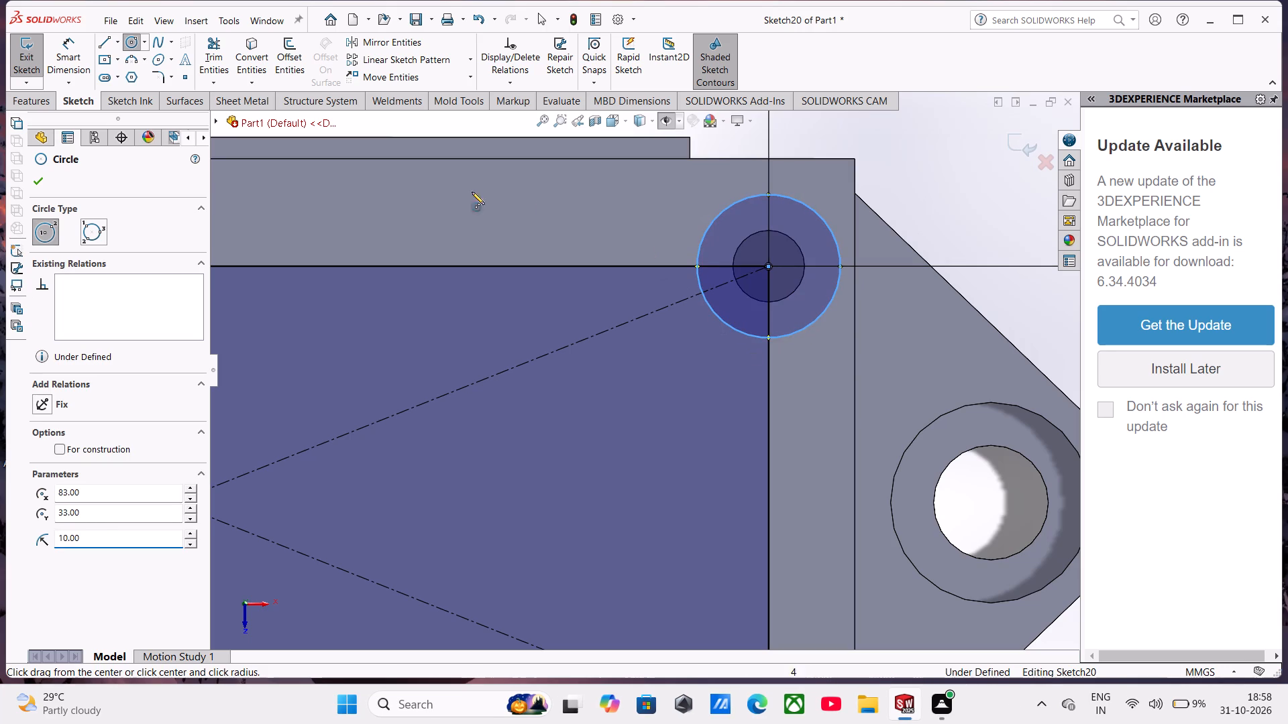
Sketch circles of radius 10 mm centered on the rectangle's upper-left and lower-left corners.
scroll(303, 256, up, 6)
scroll(319, 310, up, 2)
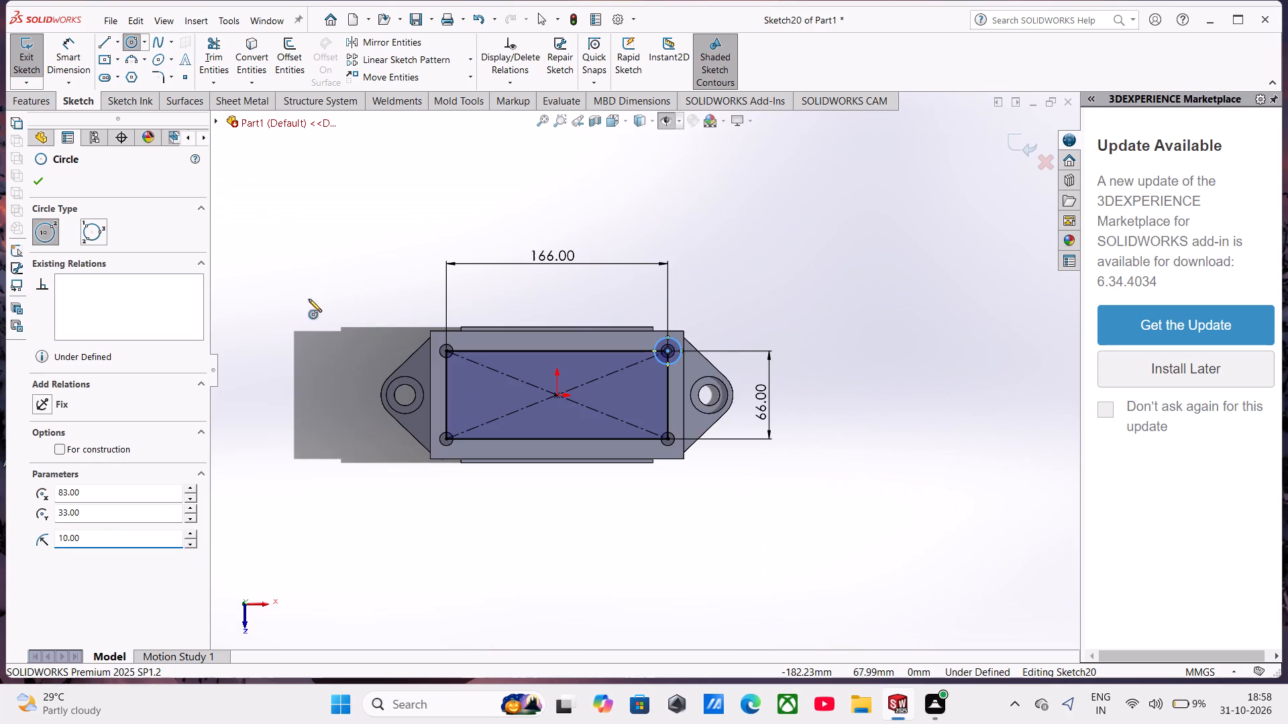
scroll(416, 406, down, 3)
scroll(460, 352, down, 2)
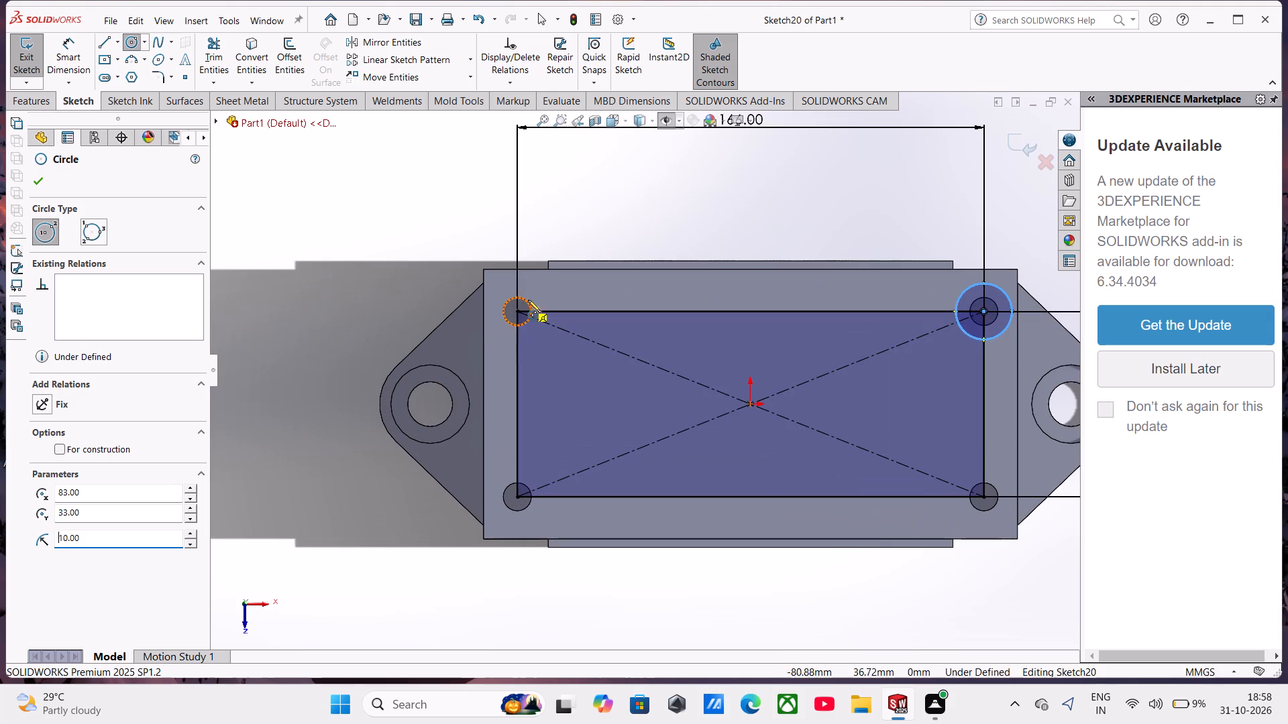
click(519, 312)
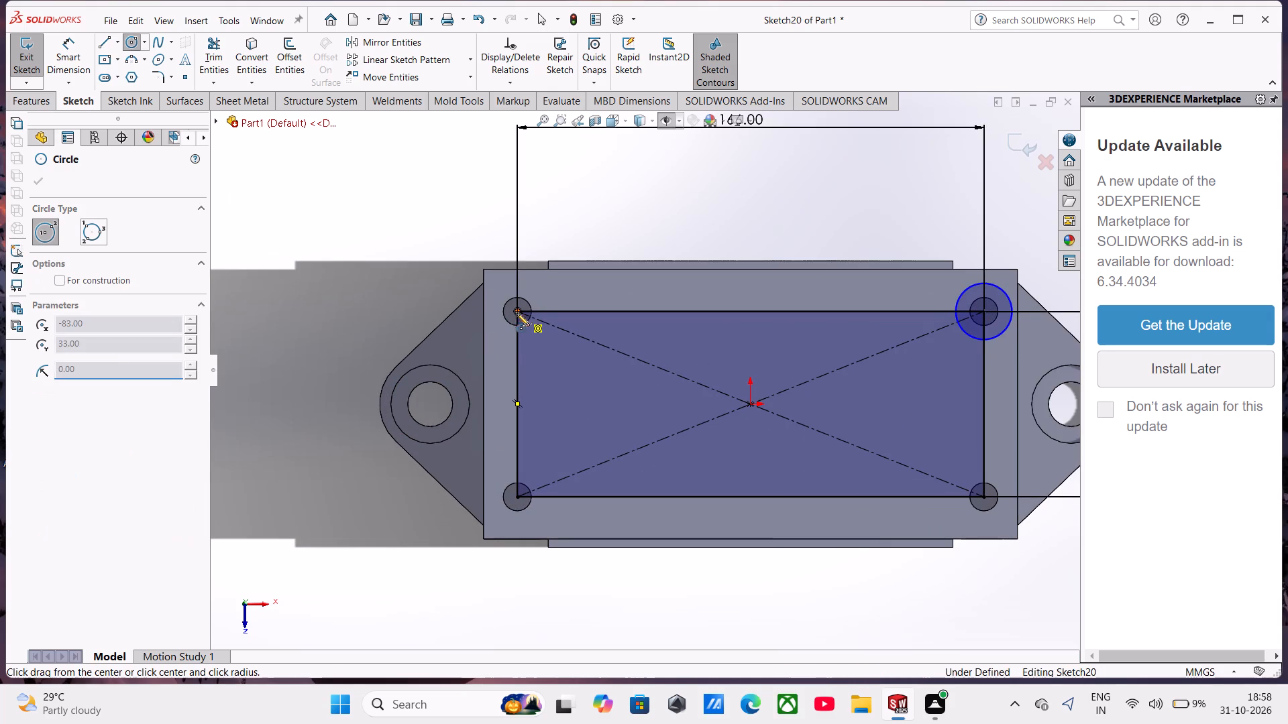
click(533, 346)
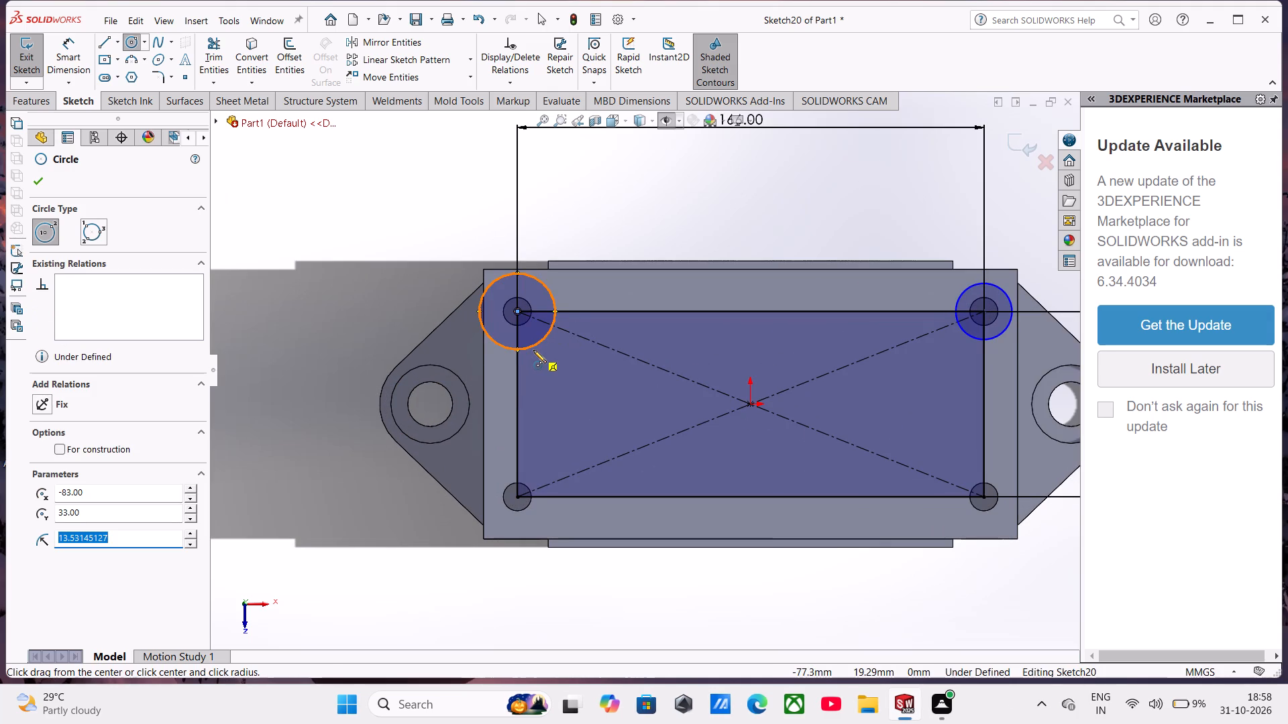
text(10)
key(Return)
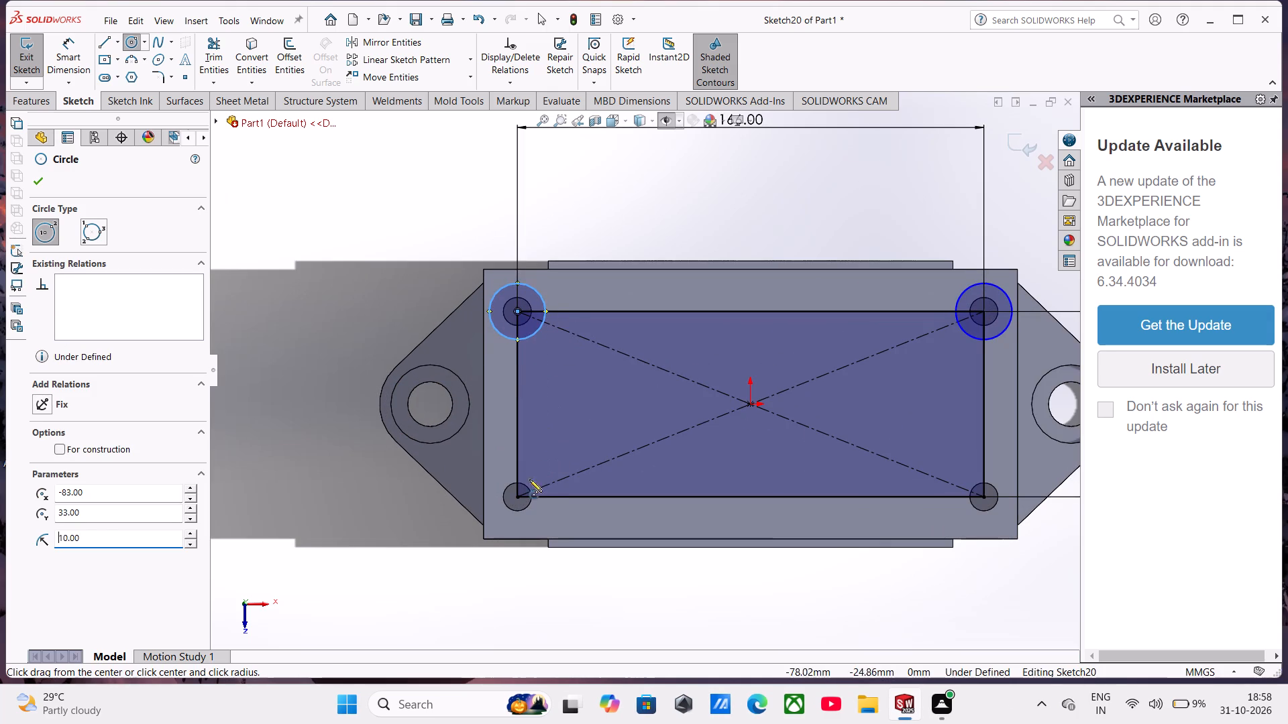
click(519, 499)
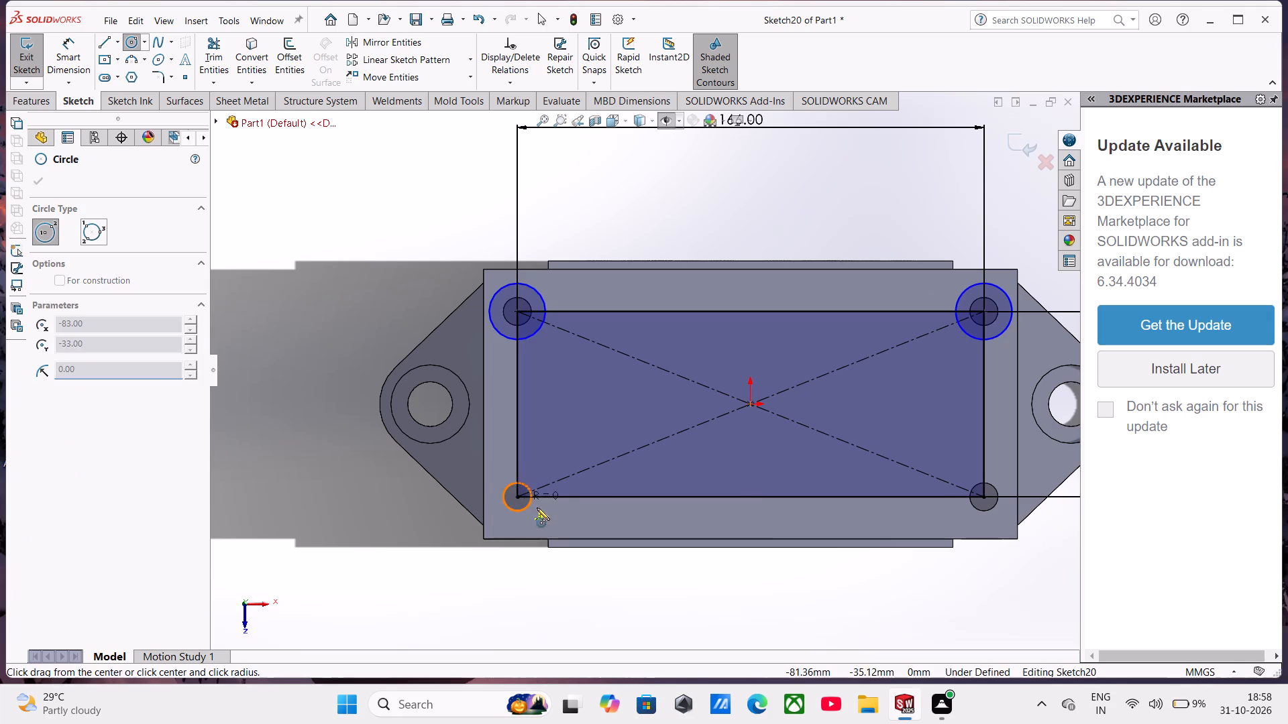
click(543, 512)
text(10)
key(Return)
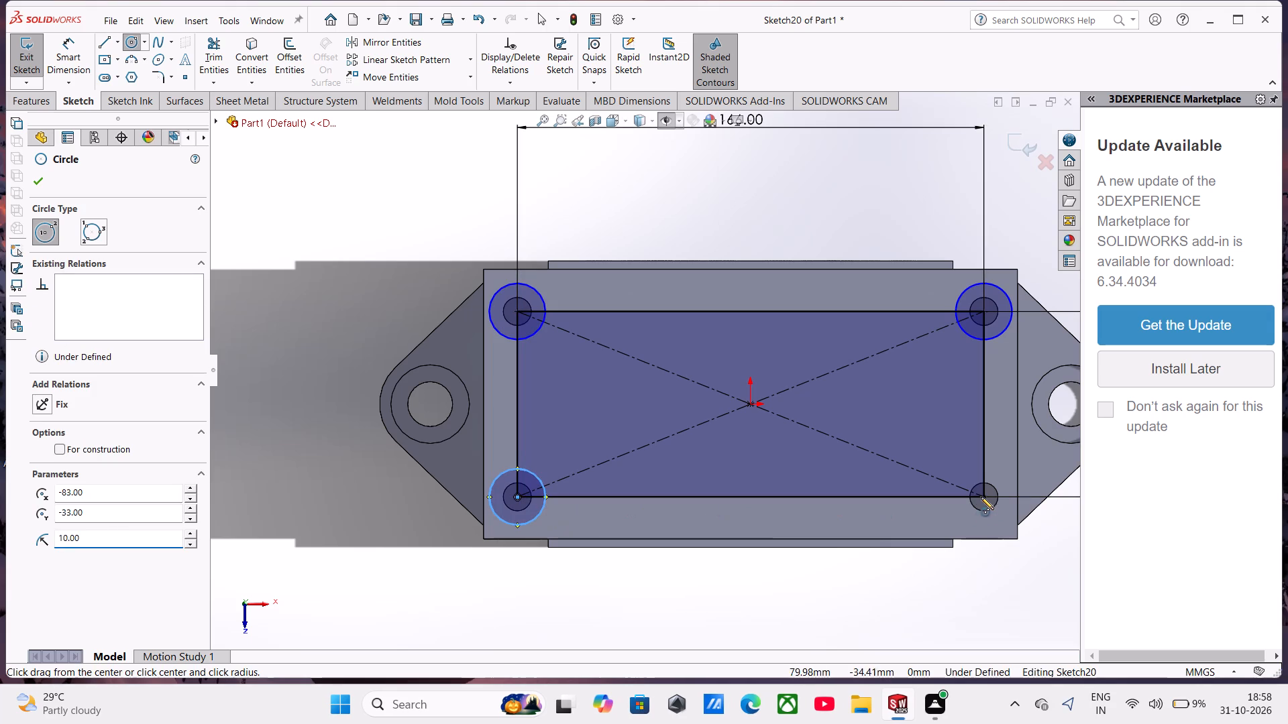
Sketch a circle of radius 10 mm centered on the rectangle's lower-right corner and finish the Circle command.
click(984, 499)
click(963, 520)
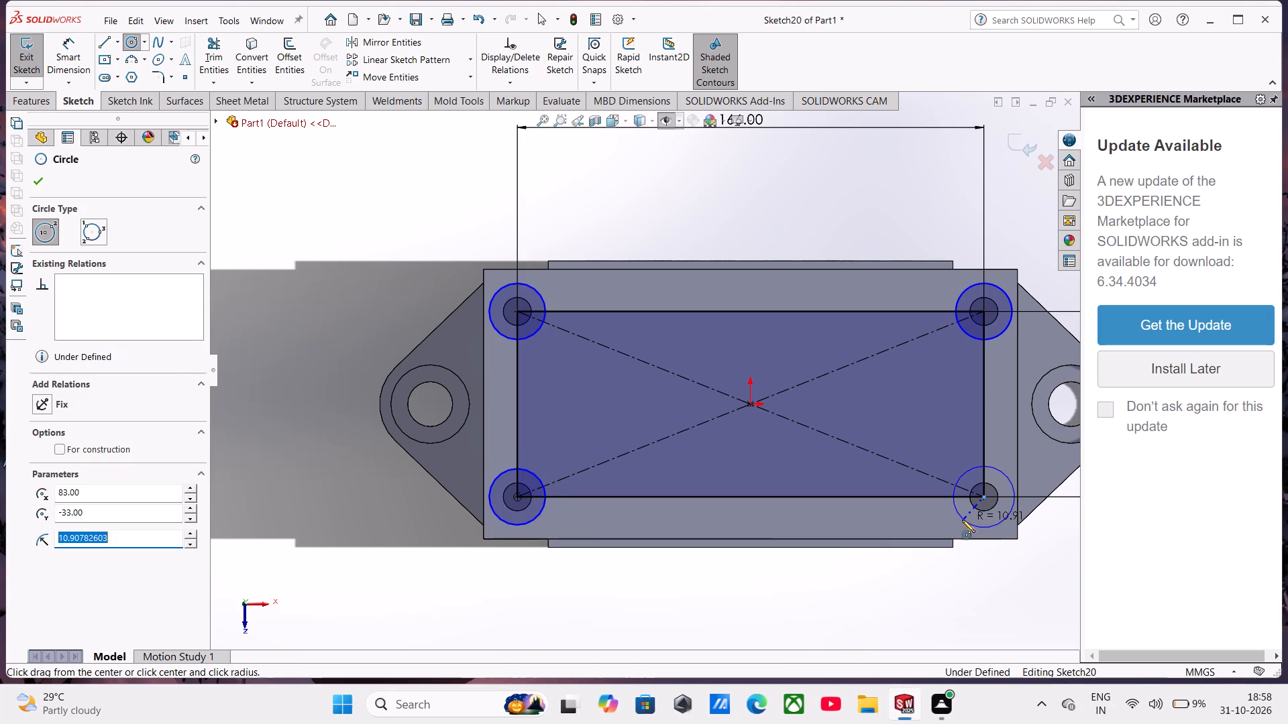
text(10)
key(Return)
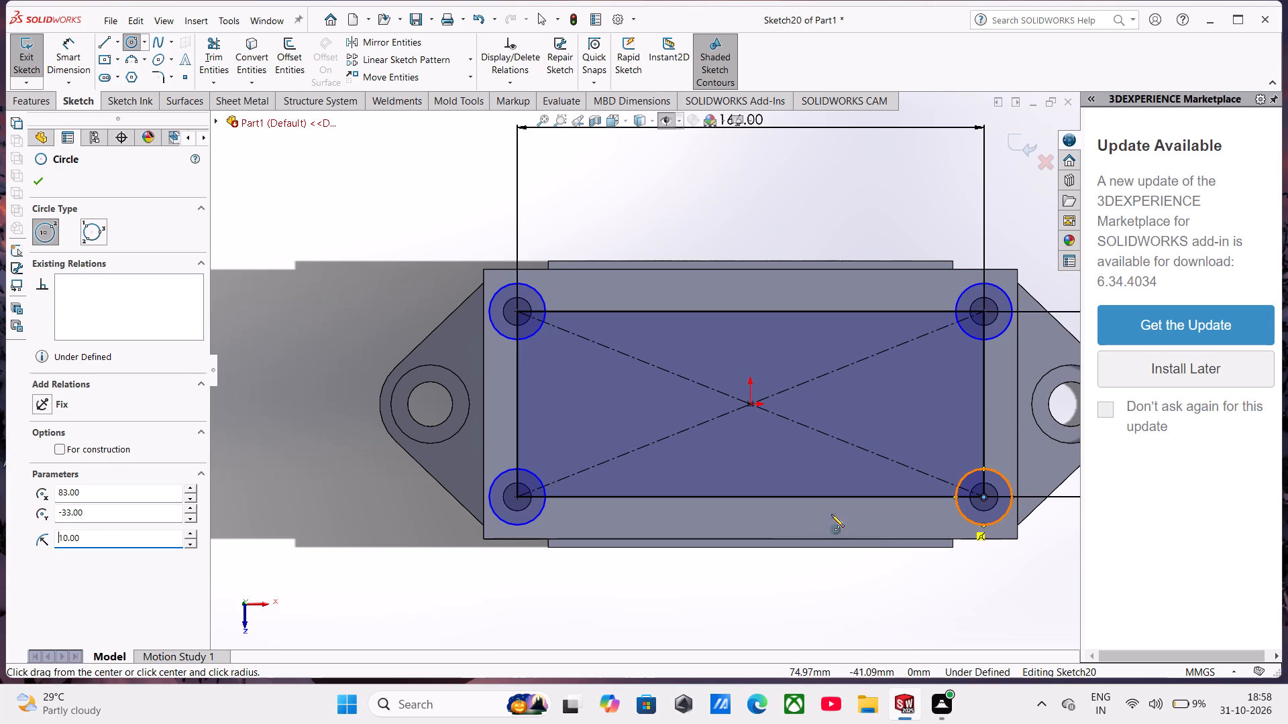
click(36, 186)
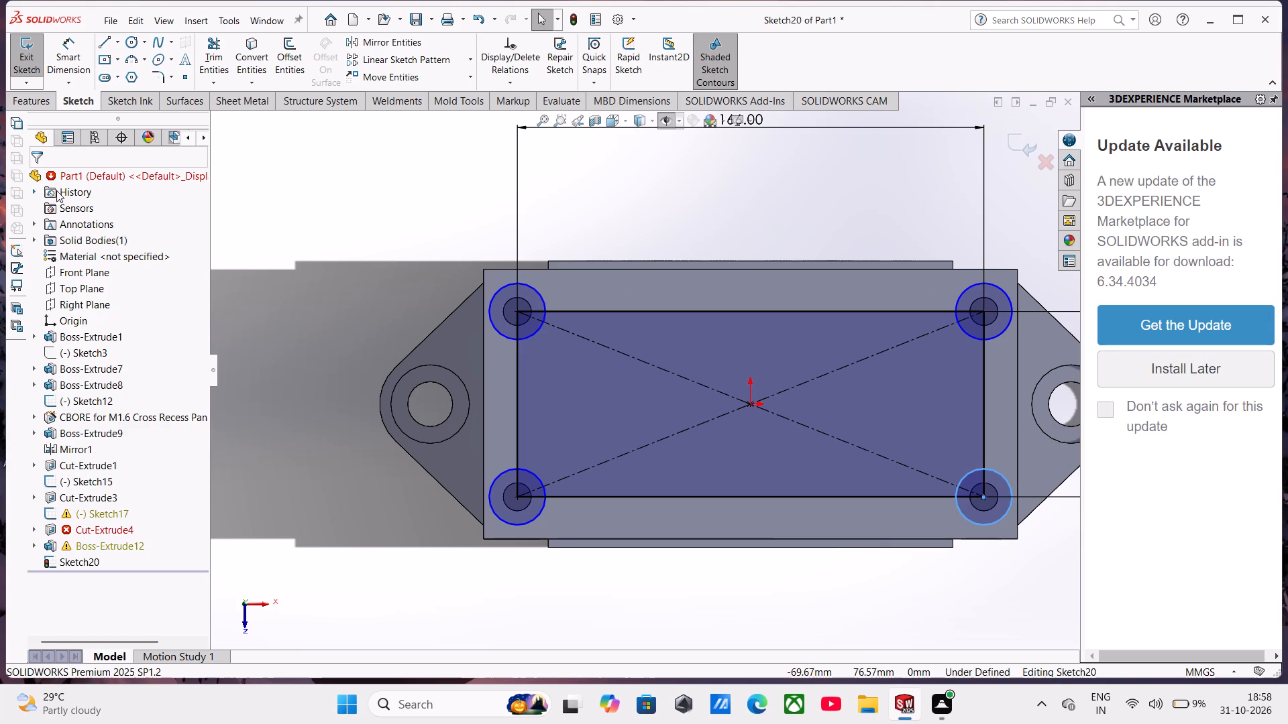
Trim the circles and rectangle ends at the two left corners of the pocket profile, leaving inward-curving arc notches.
click(205, 56)
click(488, 507)
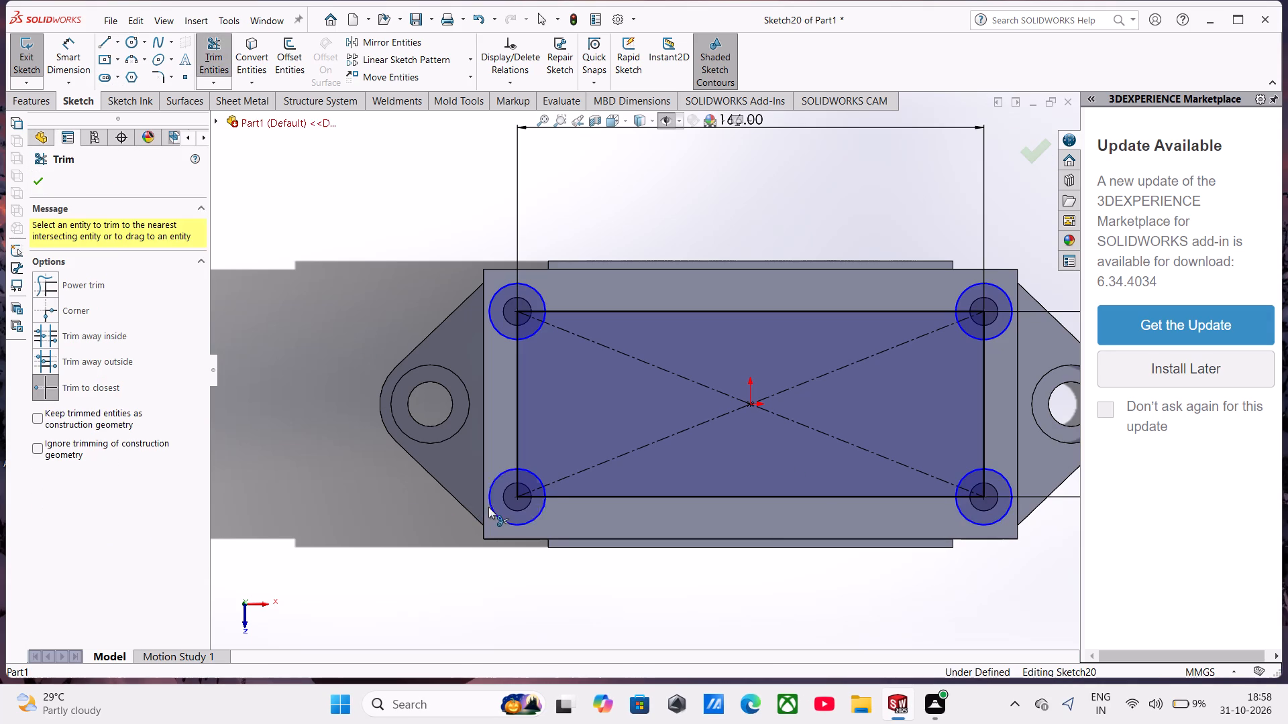
click(531, 495)
click(530, 491)
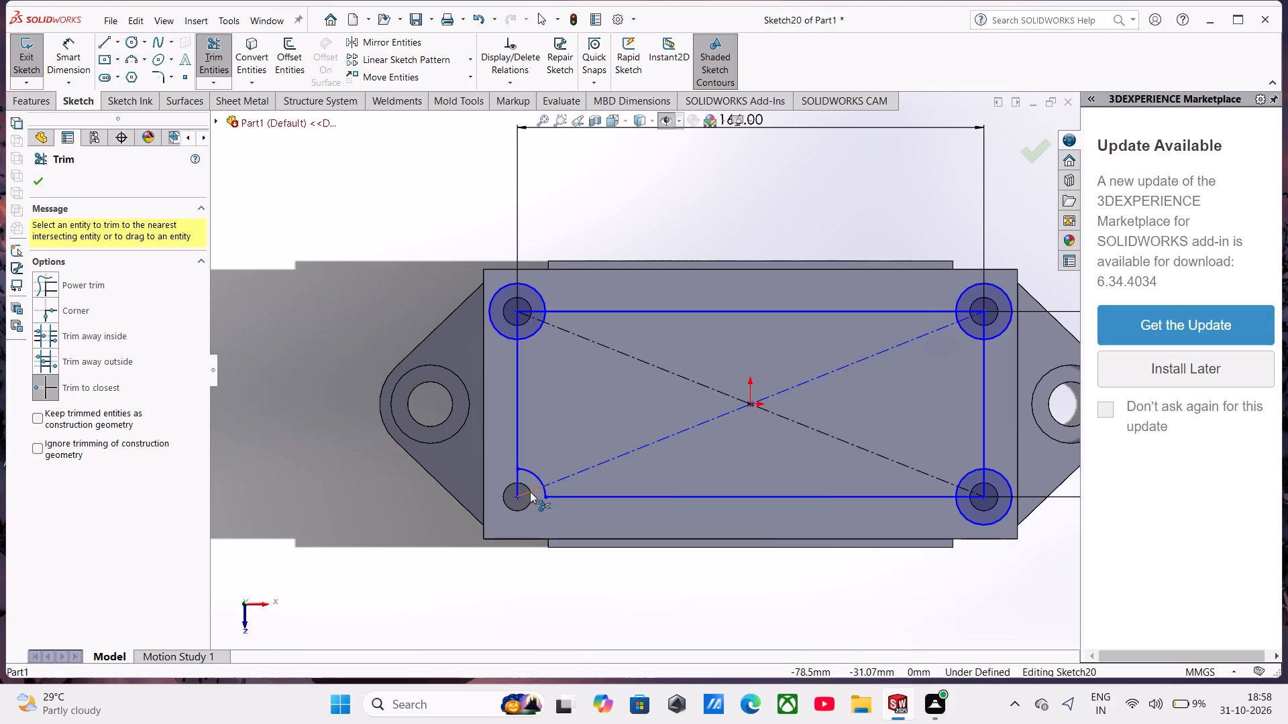
click(519, 481)
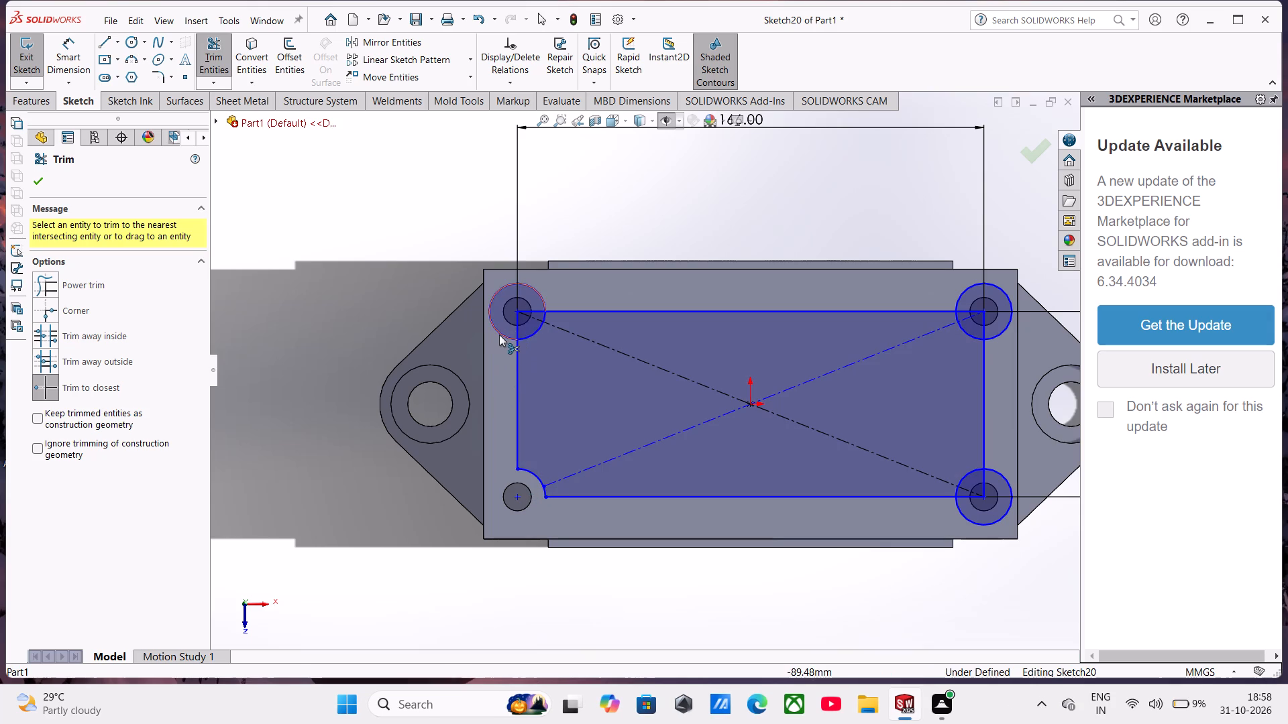
click(499, 335)
click(515, 318)
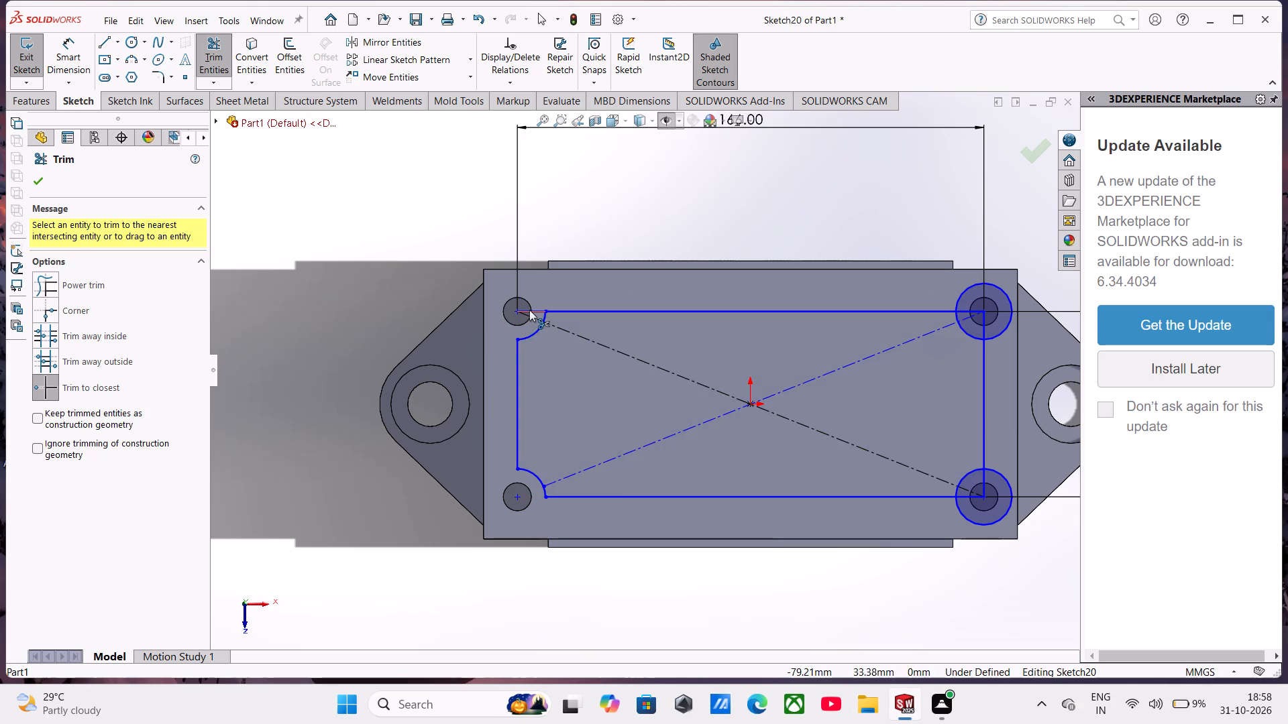
click(529, 310)
click(532, 317)
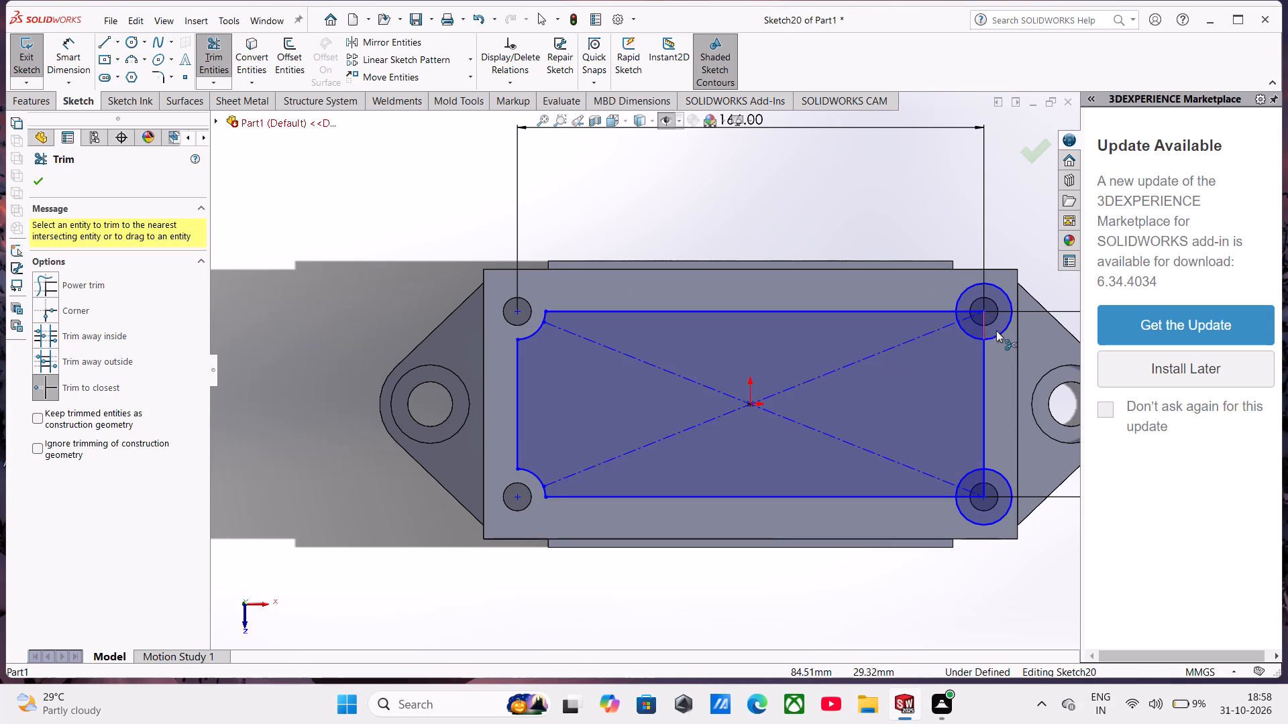
Trim the circles and rectangle ends at the two right corners into matching inward-curving arc notches and finish Trim.
click(999, 337)
click(985, 321)
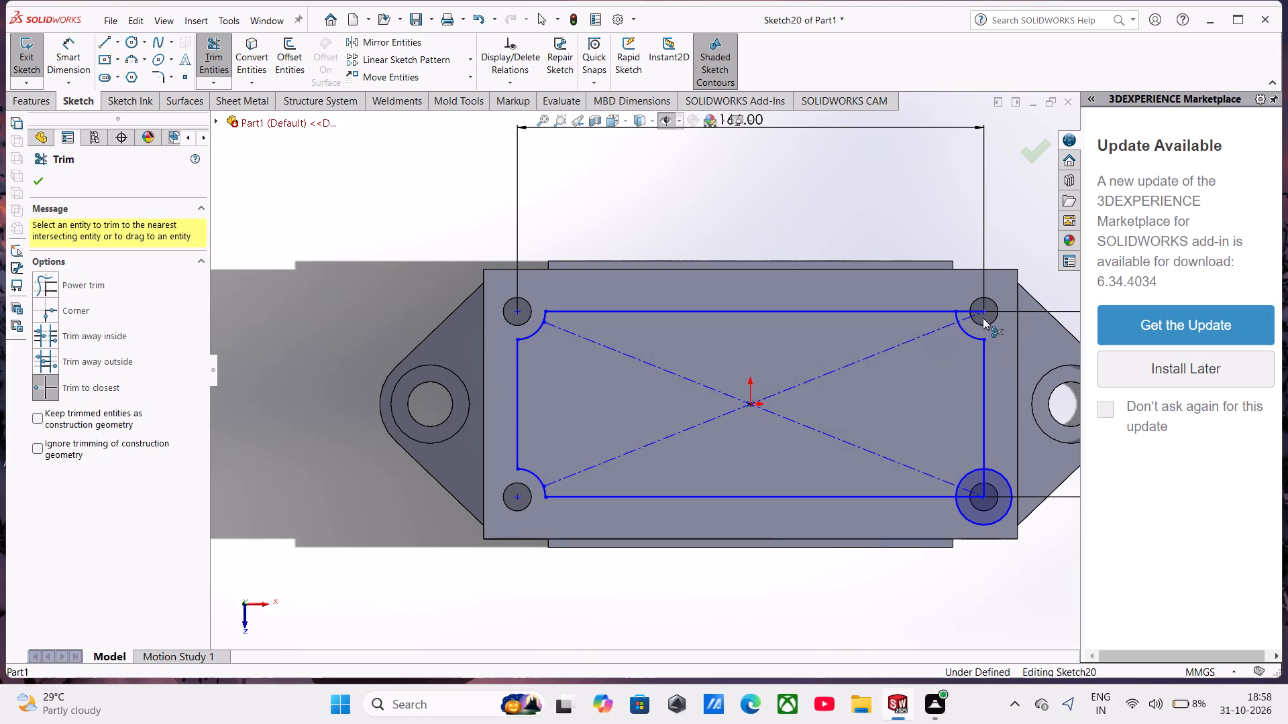
click(977, 313)
click(977, 316)
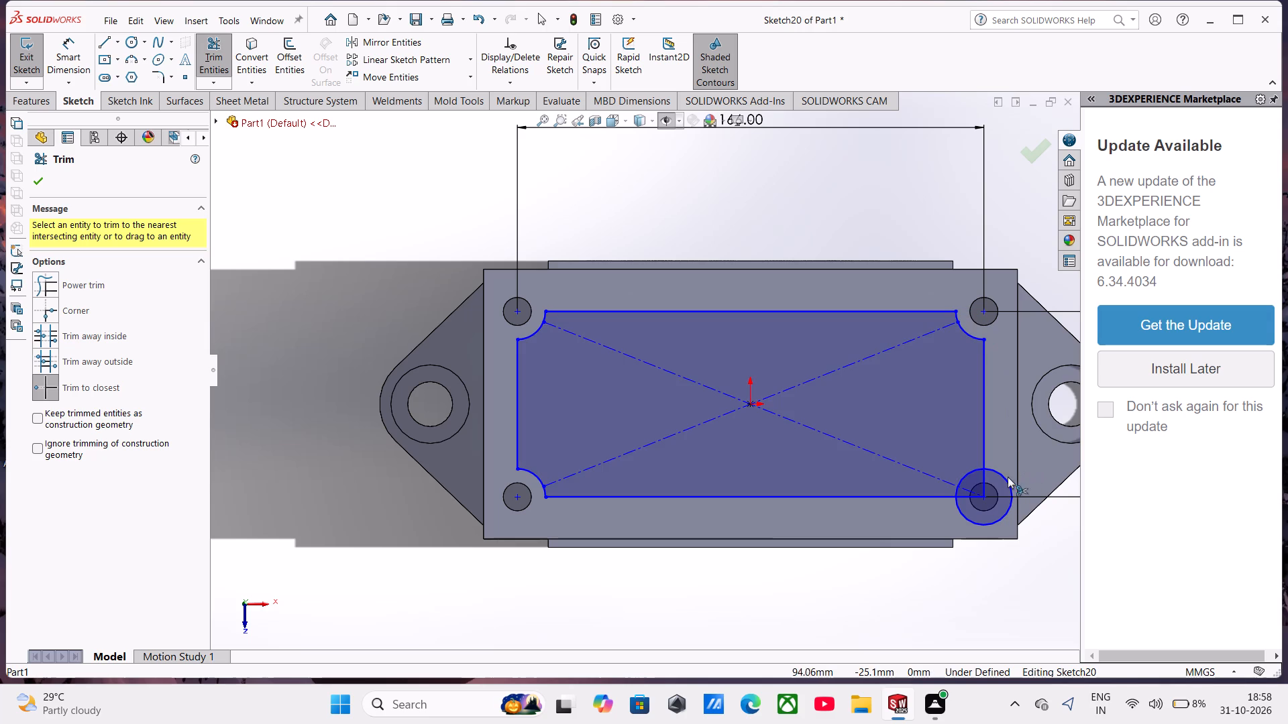
click(1002, 477)
click(983, 488)
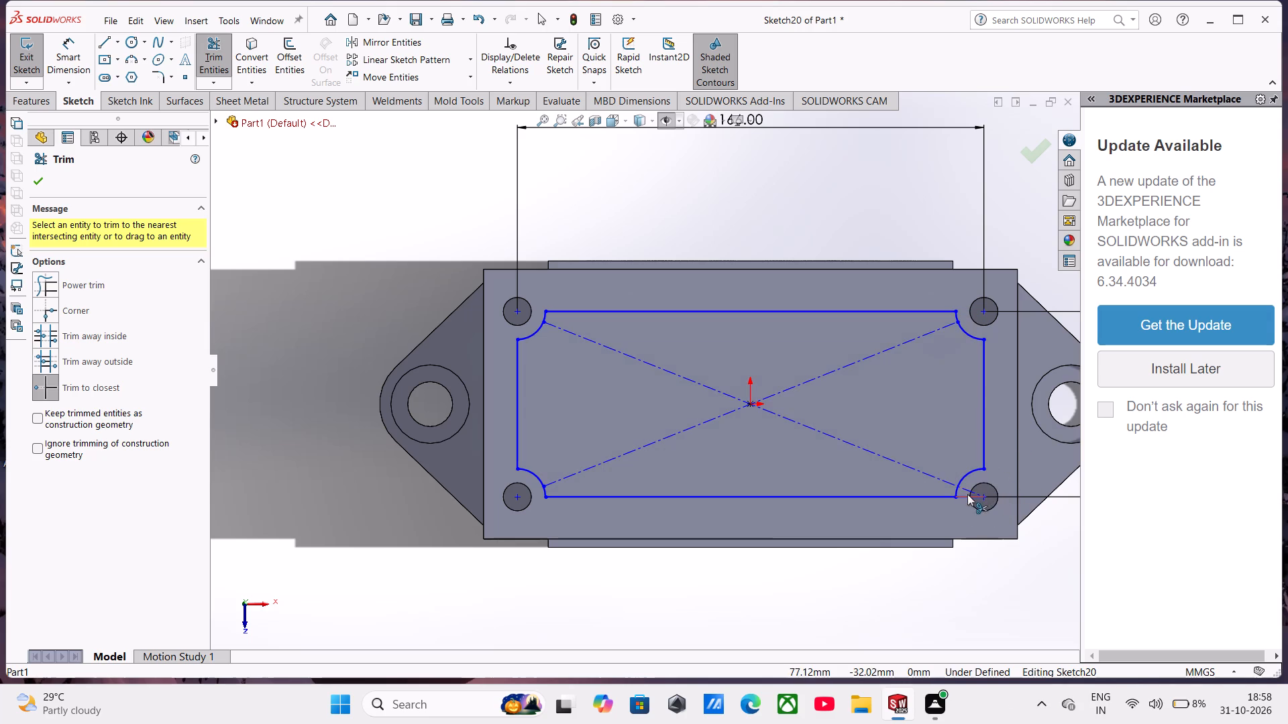
click(967, 494)
click(965, 489)
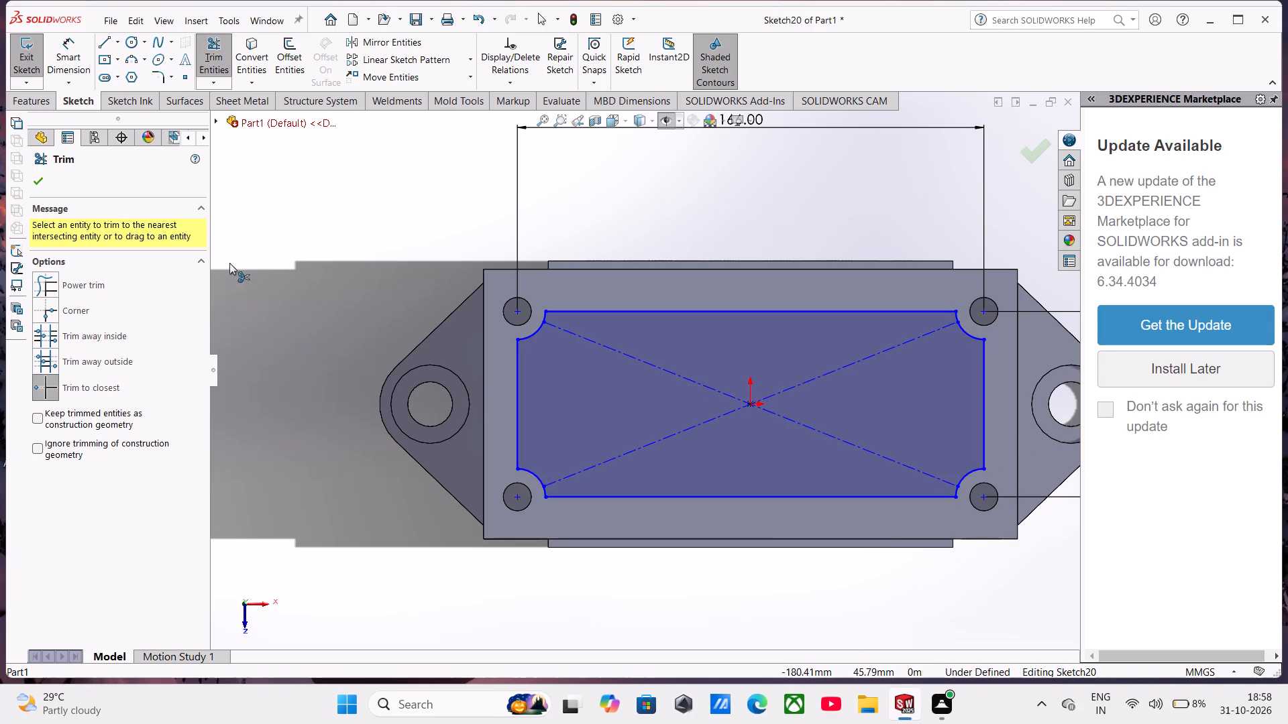
click(41, 177)
Extrude-cut the notched rectangle profile to a blind depth of 87 mm to form the block's pocket.
click(30, 109)
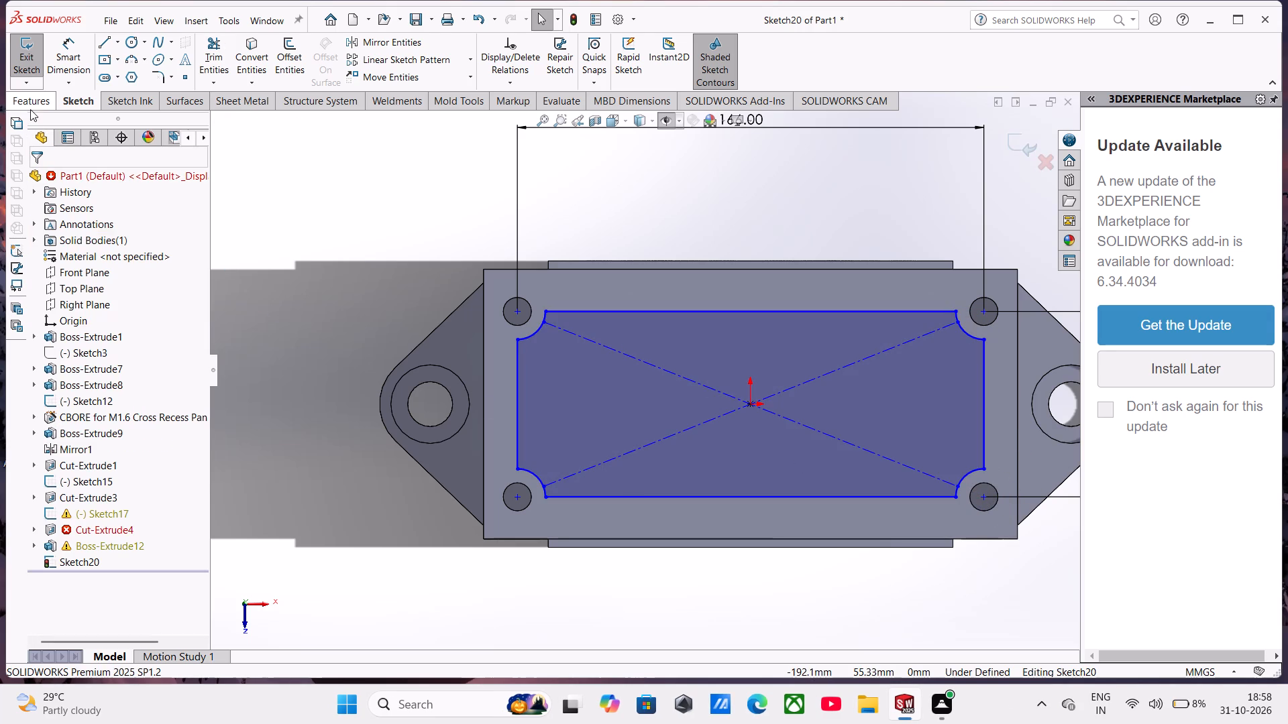
click(252, 56)
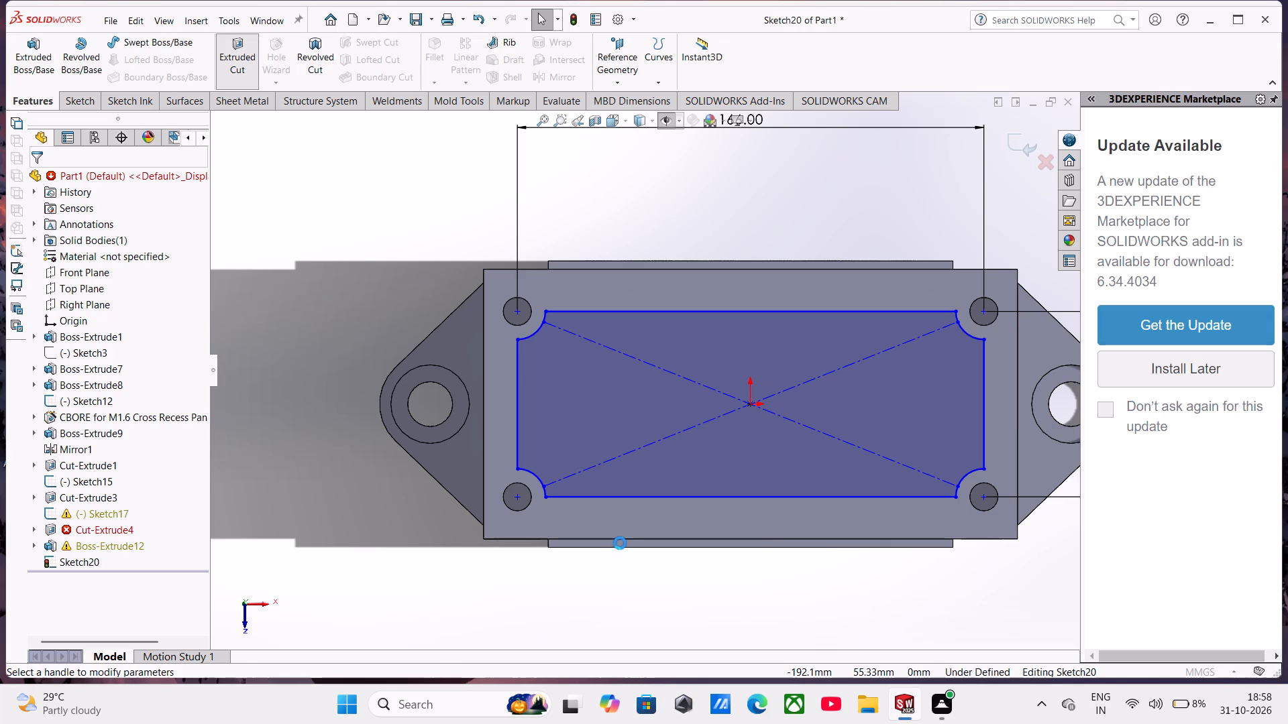
middle_drag(624, 532, 615, 311)
drag(164, 333, 42, 328)
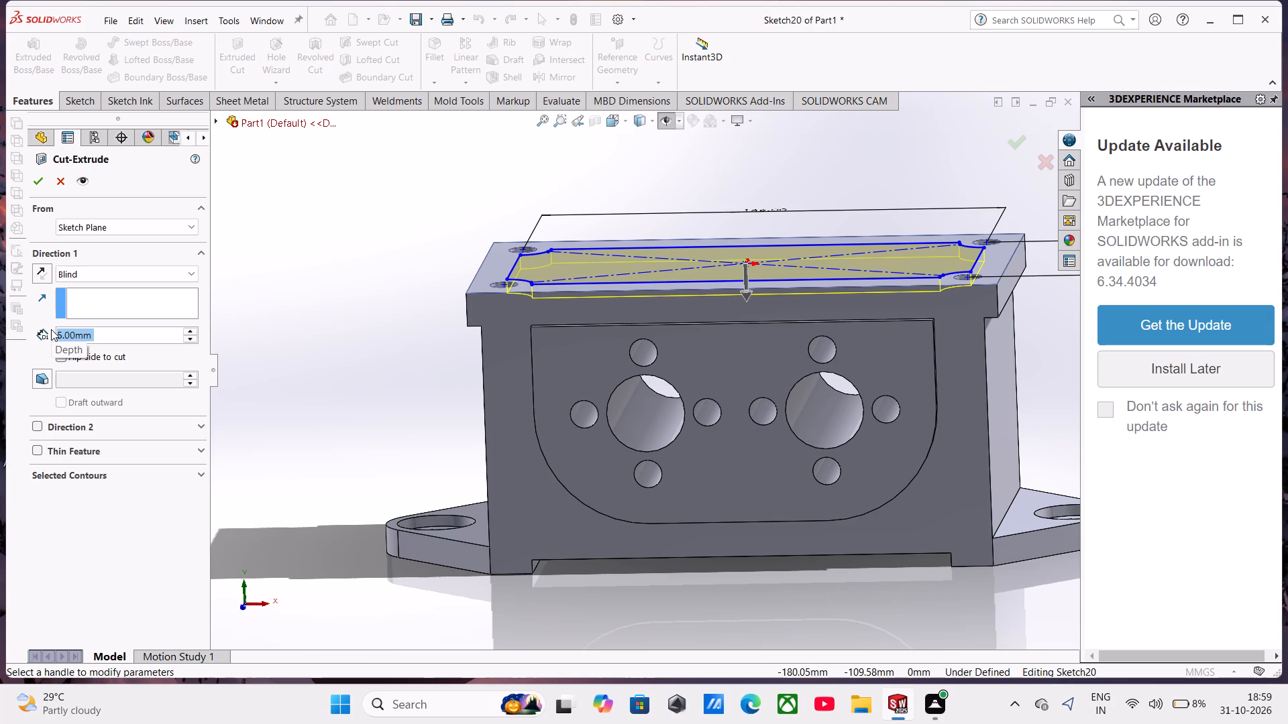
text(87)
key(Return)
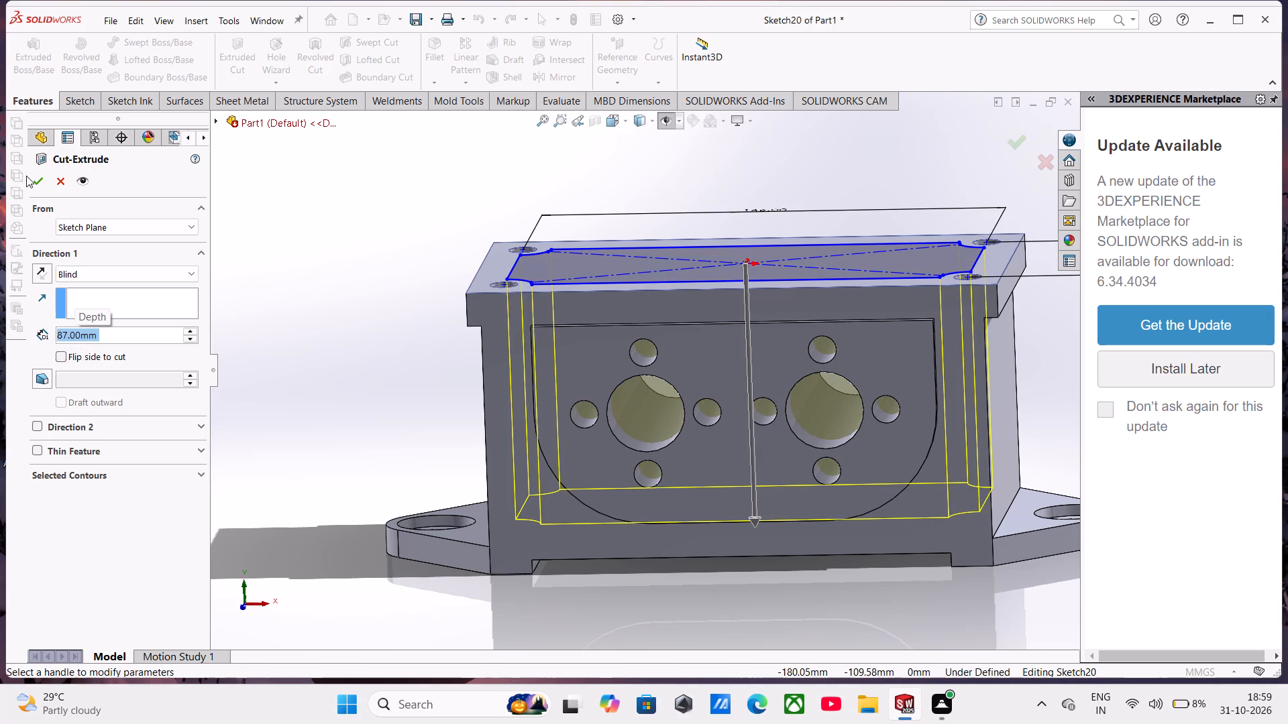
click(32, 176)
Show Sketch19 under Boss-Extrude12 and turn off the hiding of all item types in the view.
middle_drag(764, 370, 708, 450)
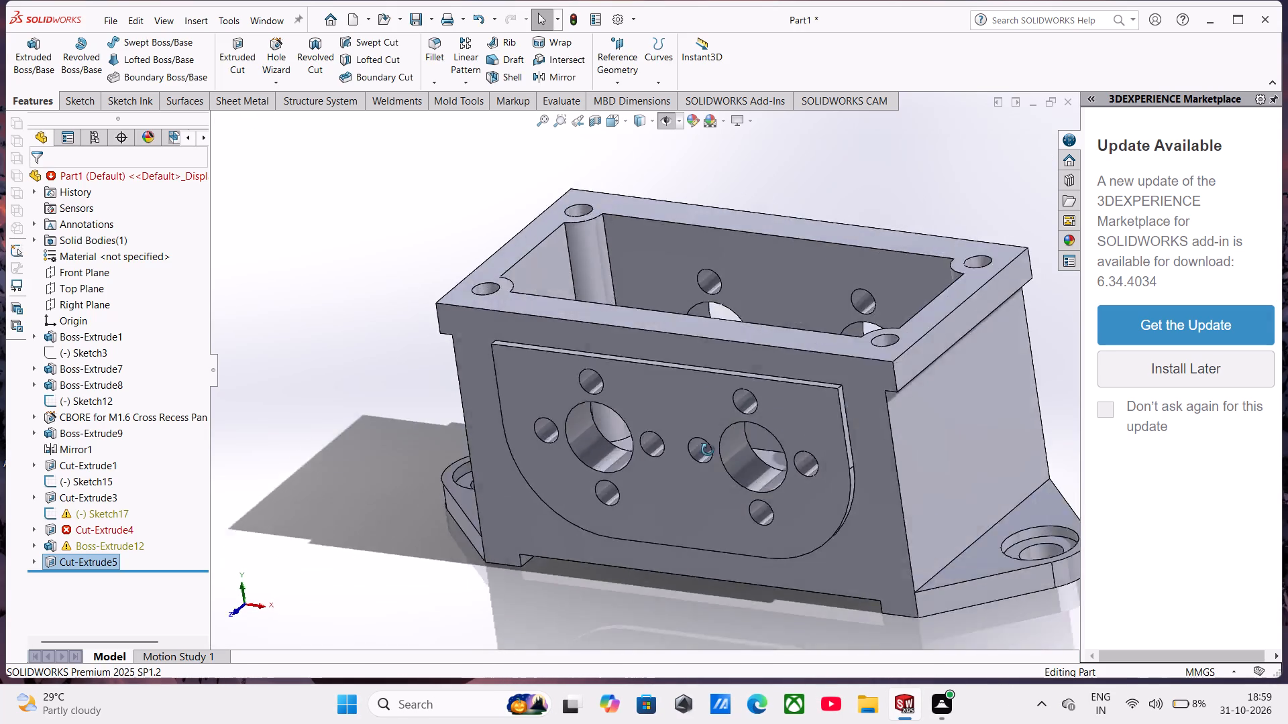
middle_drag(708, 450, 697, 480)
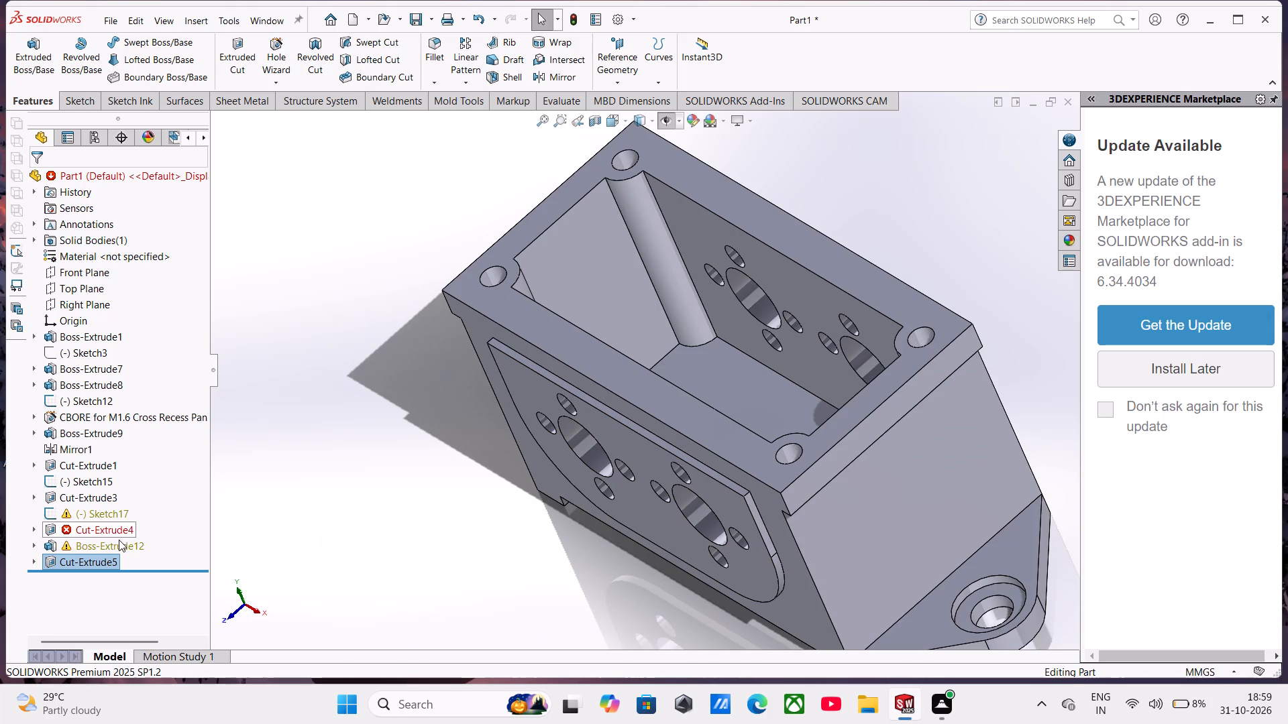
click(117, 540)
click(36, 540)
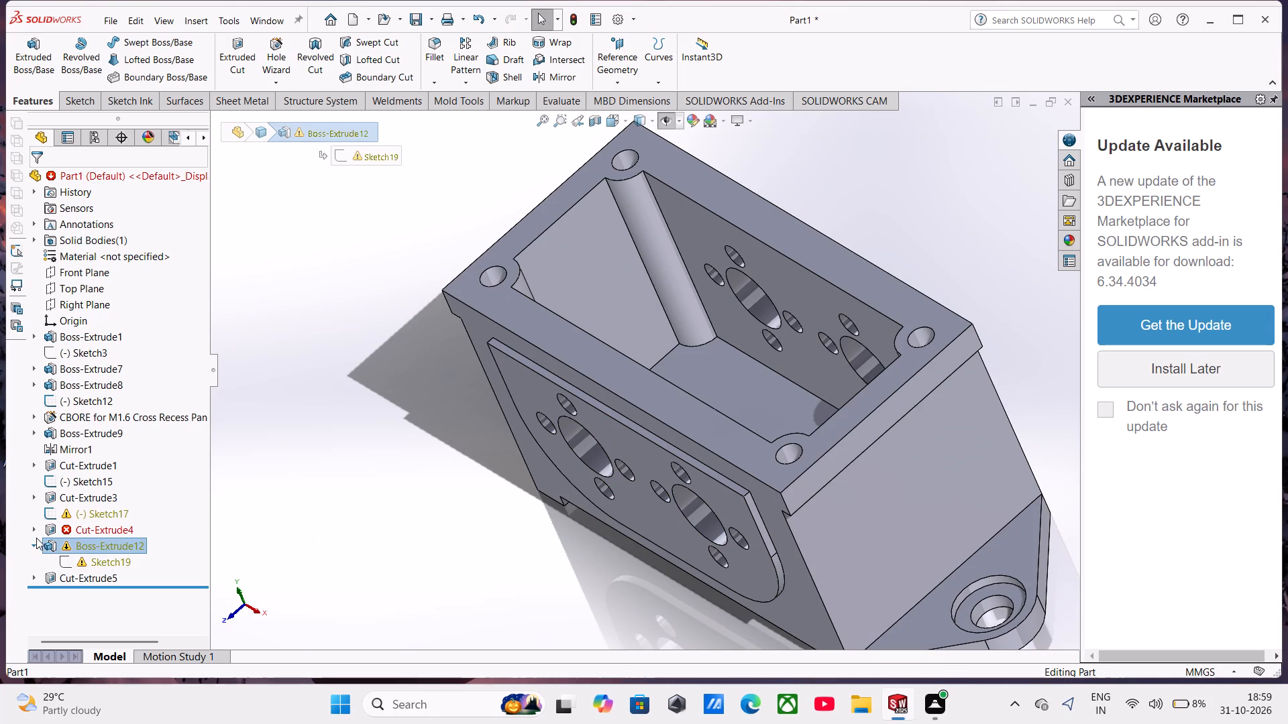
click(81, 565)
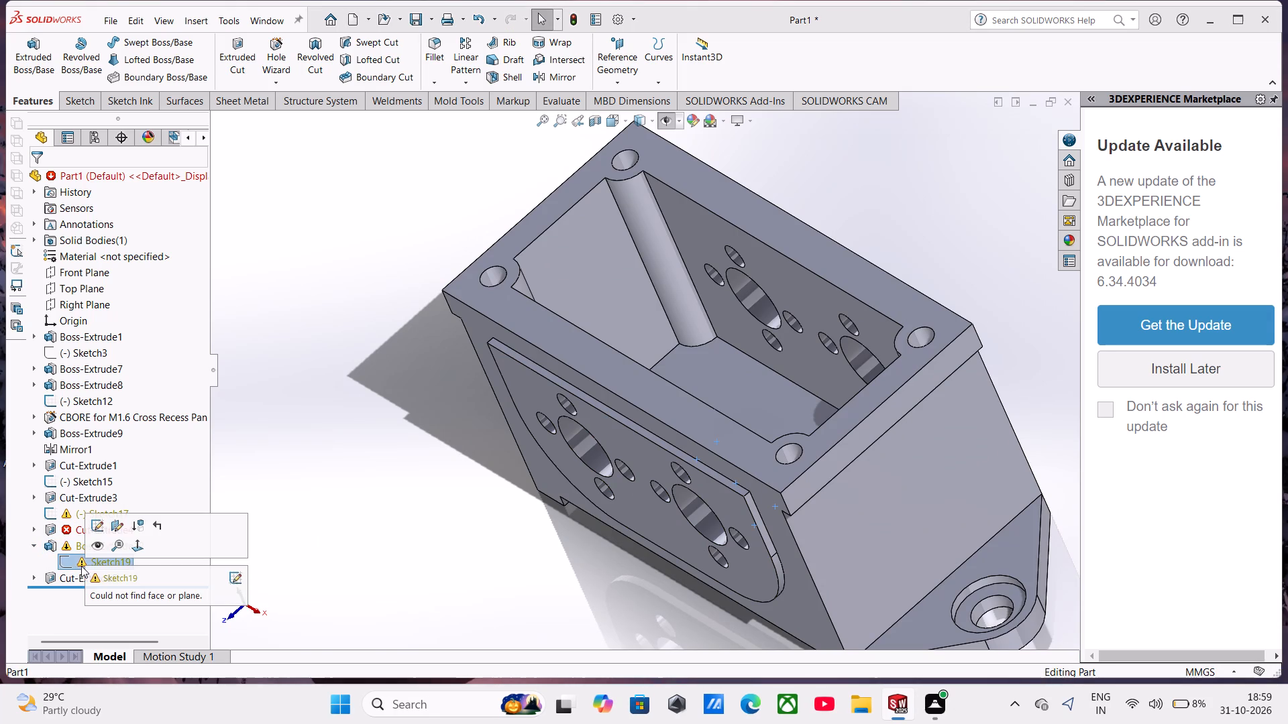
click(92, 548)
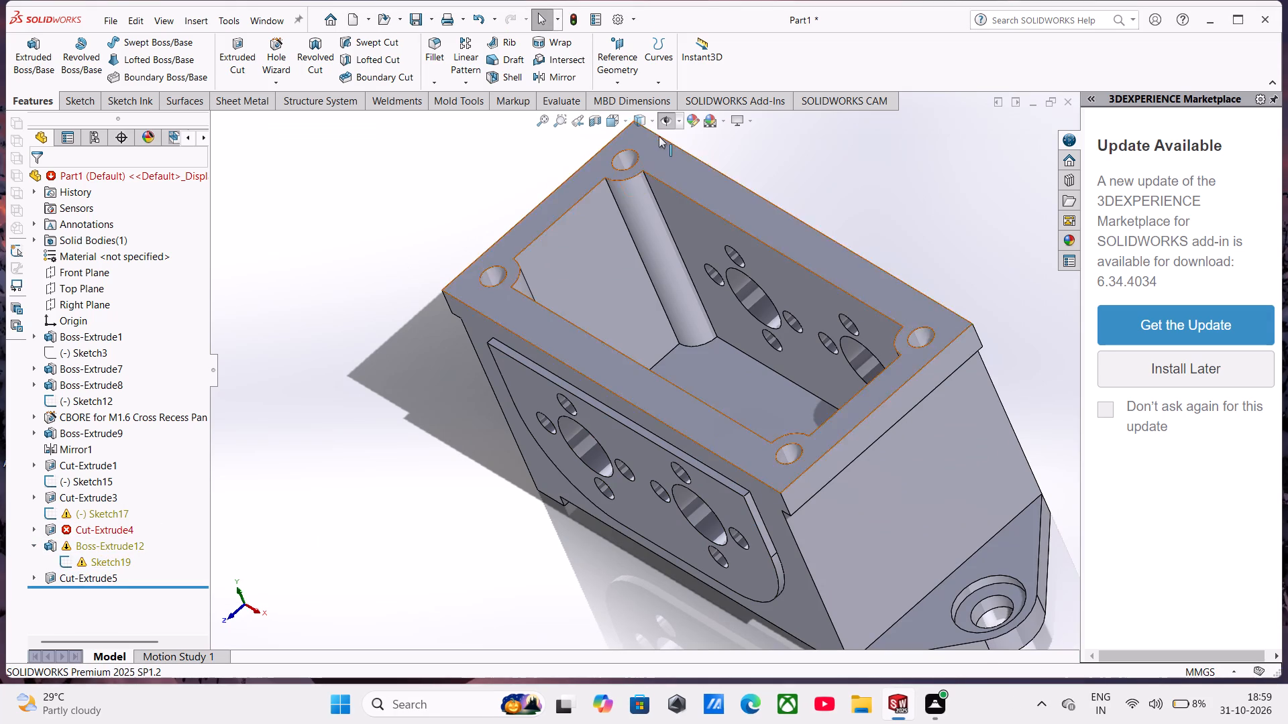
click(663, 123)
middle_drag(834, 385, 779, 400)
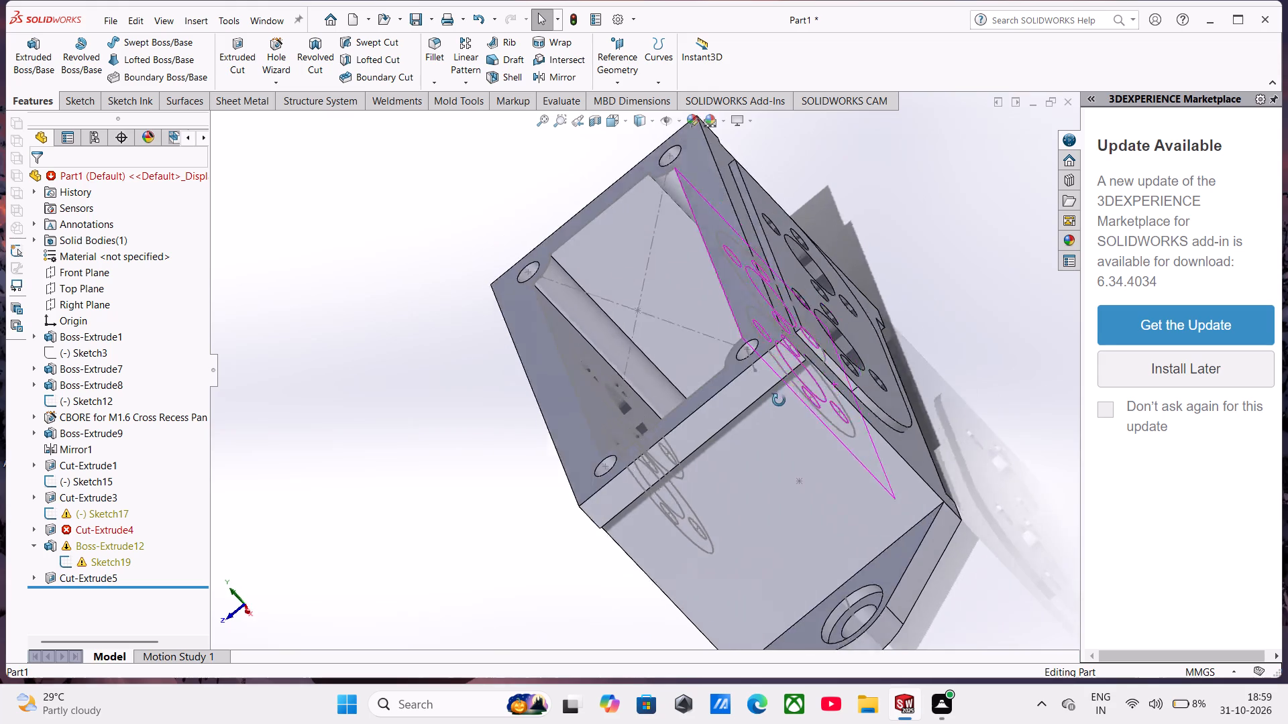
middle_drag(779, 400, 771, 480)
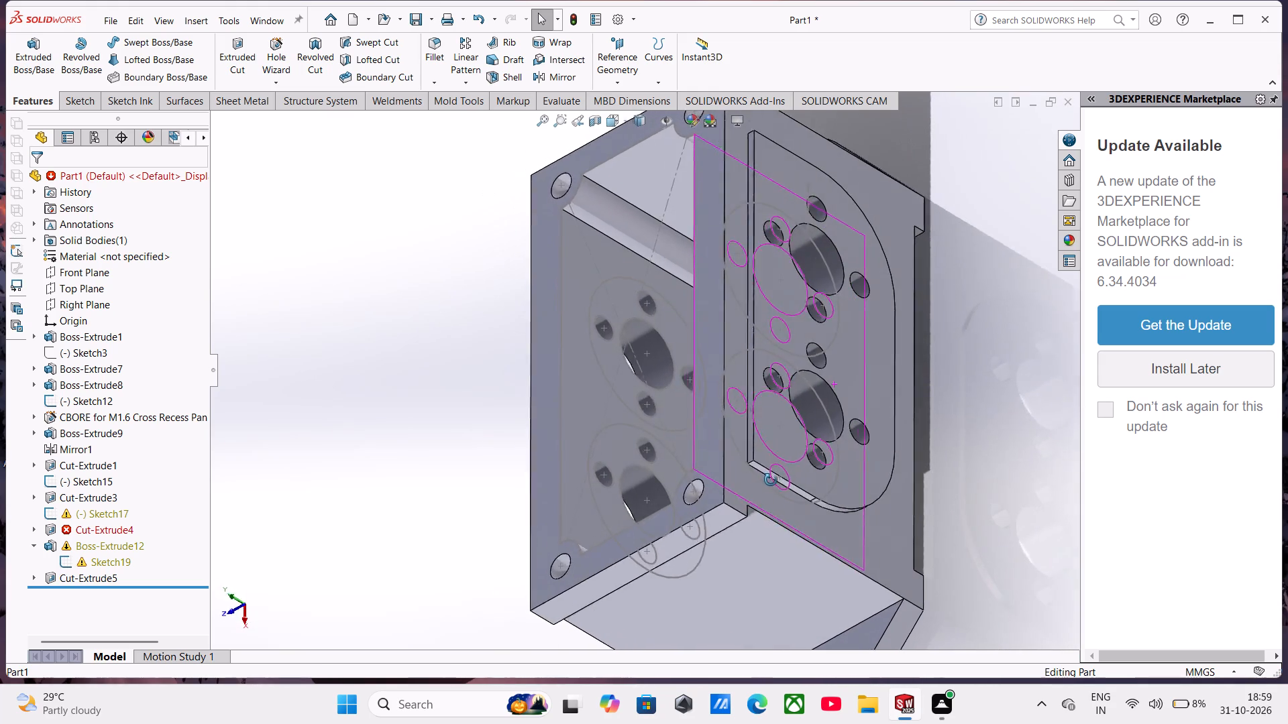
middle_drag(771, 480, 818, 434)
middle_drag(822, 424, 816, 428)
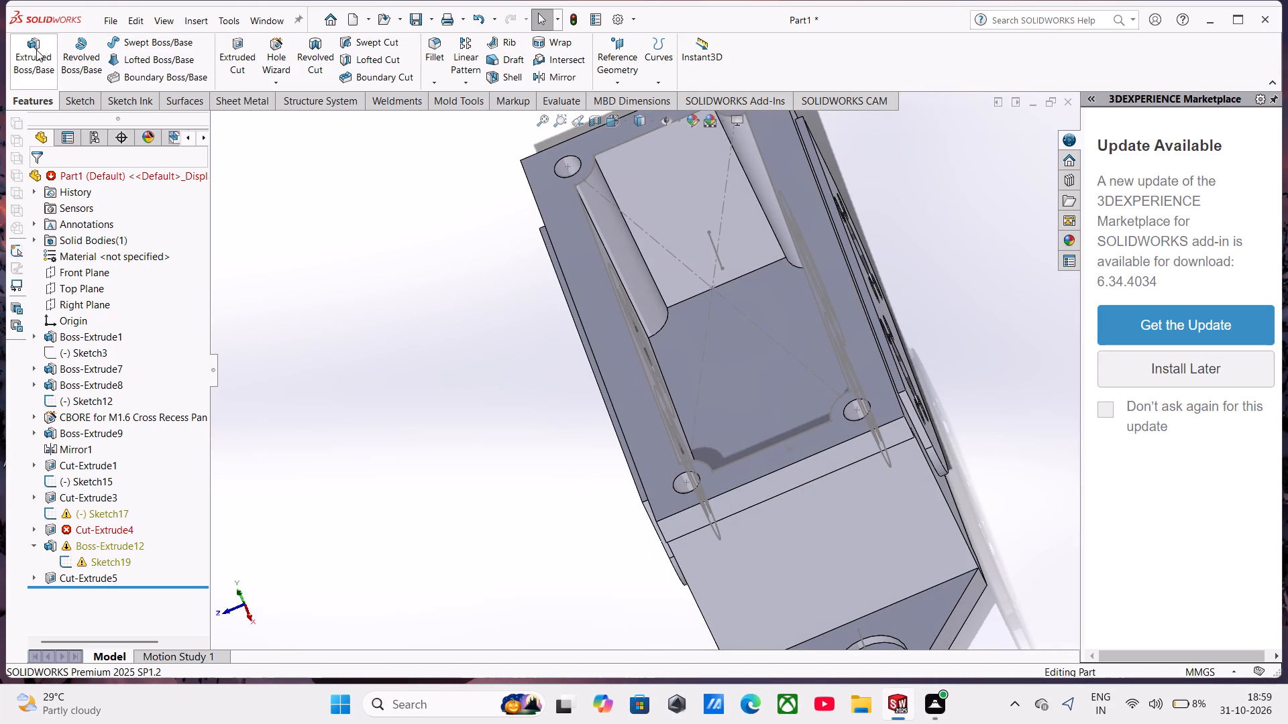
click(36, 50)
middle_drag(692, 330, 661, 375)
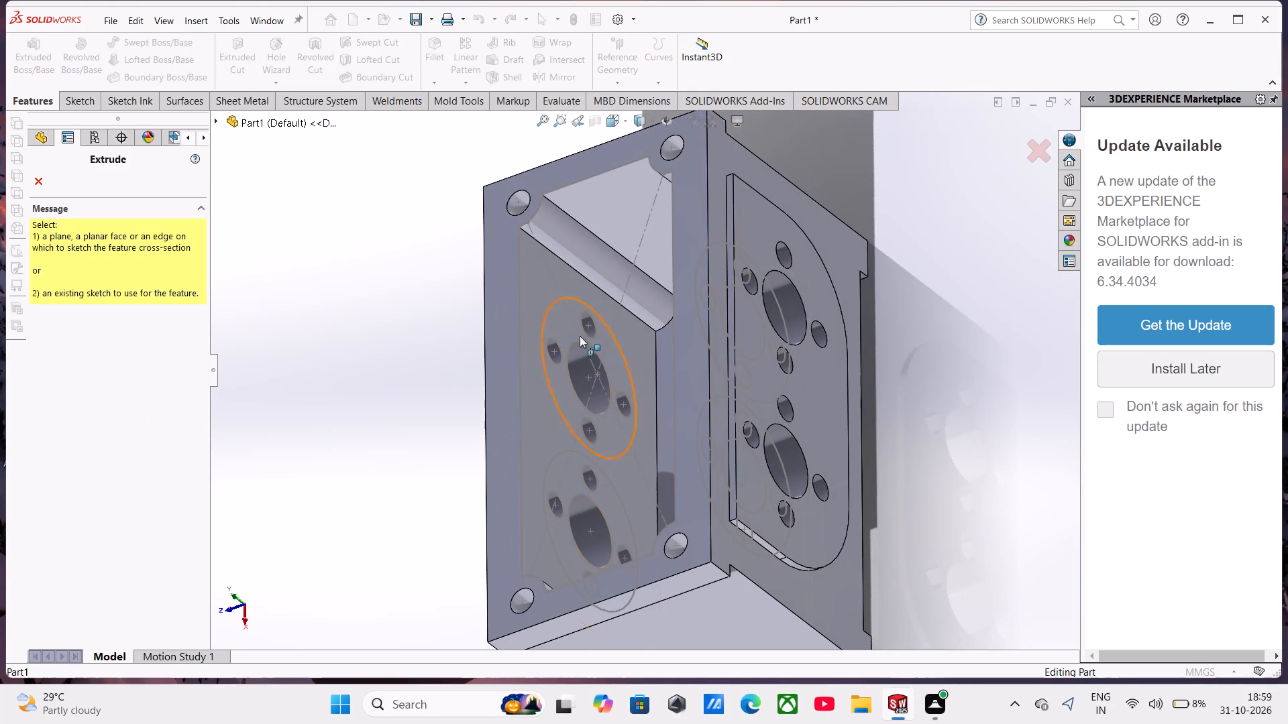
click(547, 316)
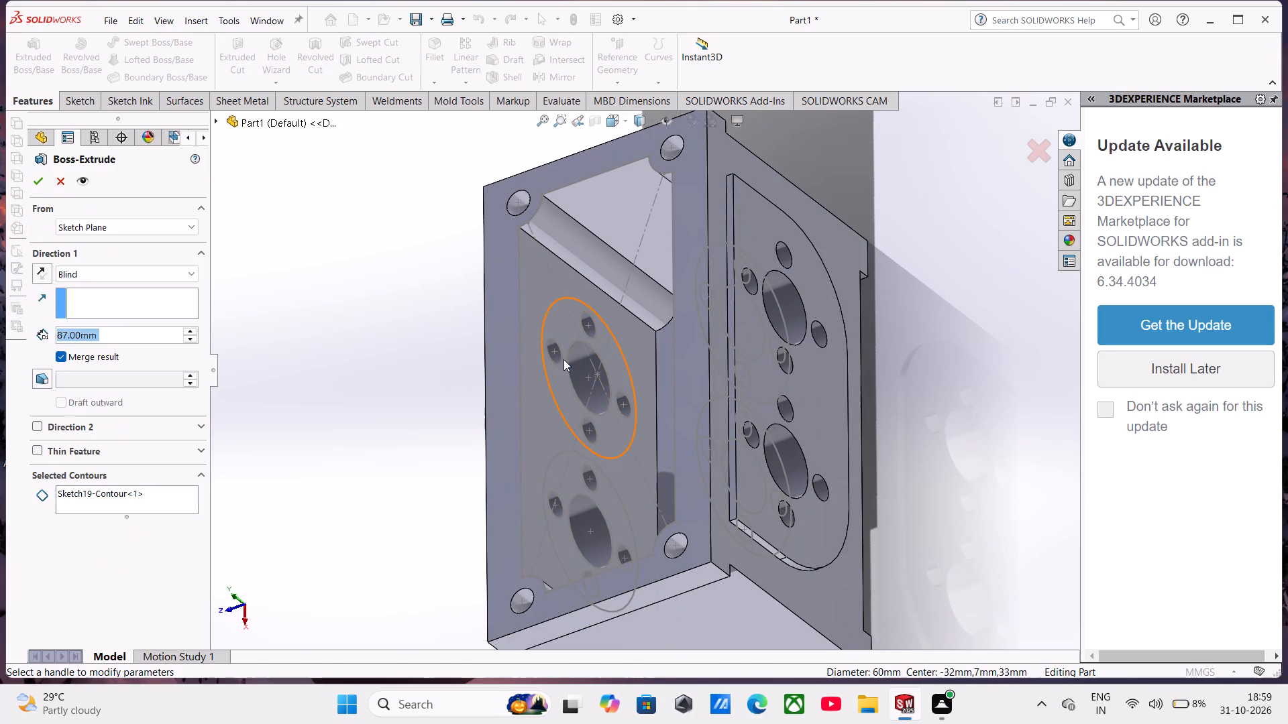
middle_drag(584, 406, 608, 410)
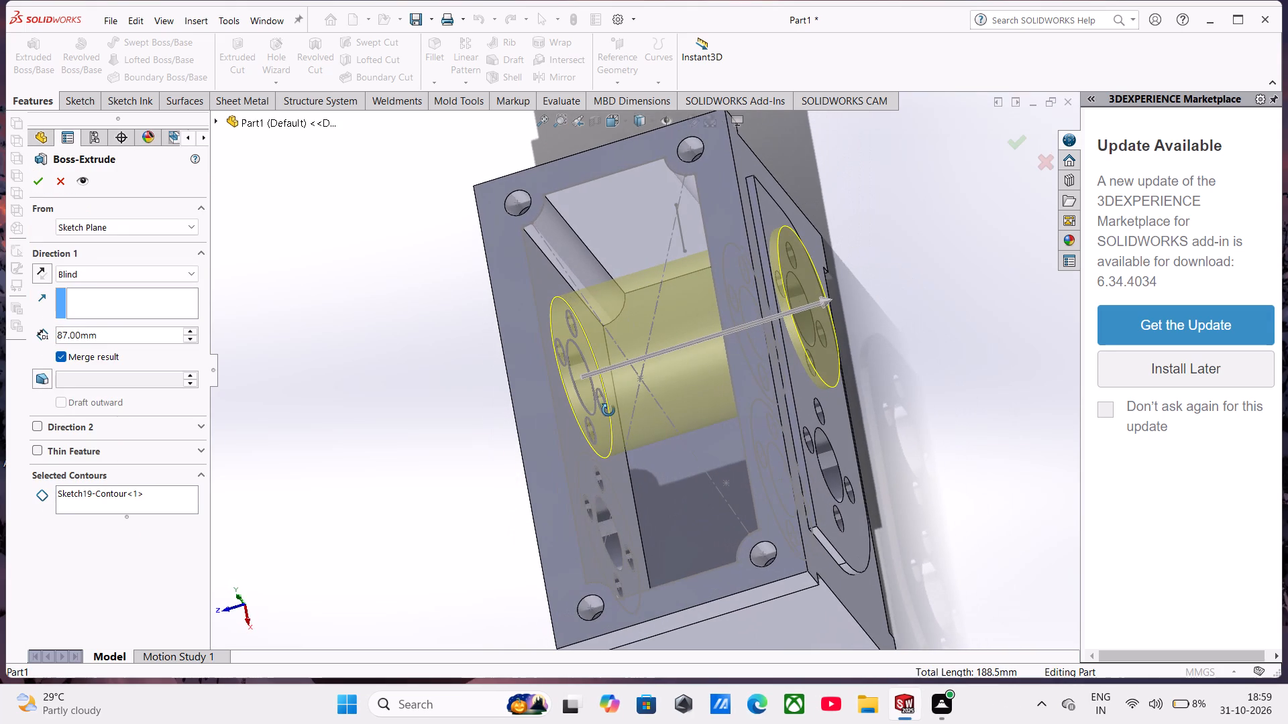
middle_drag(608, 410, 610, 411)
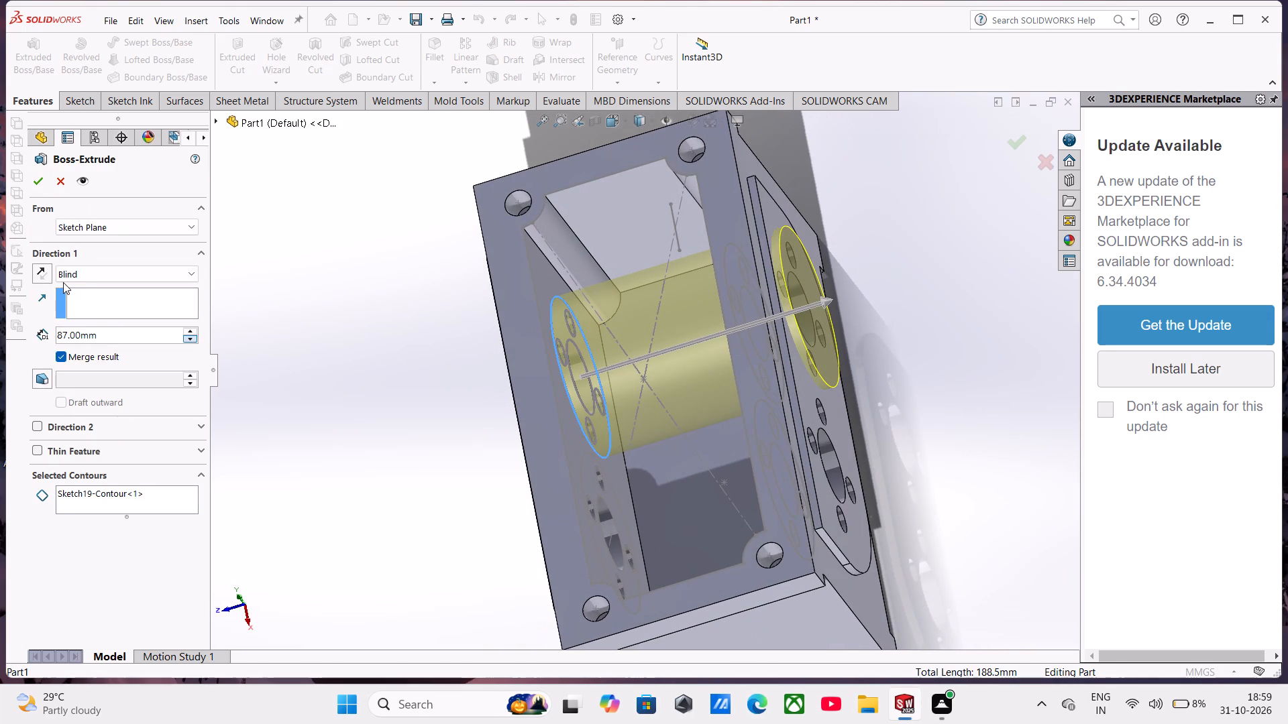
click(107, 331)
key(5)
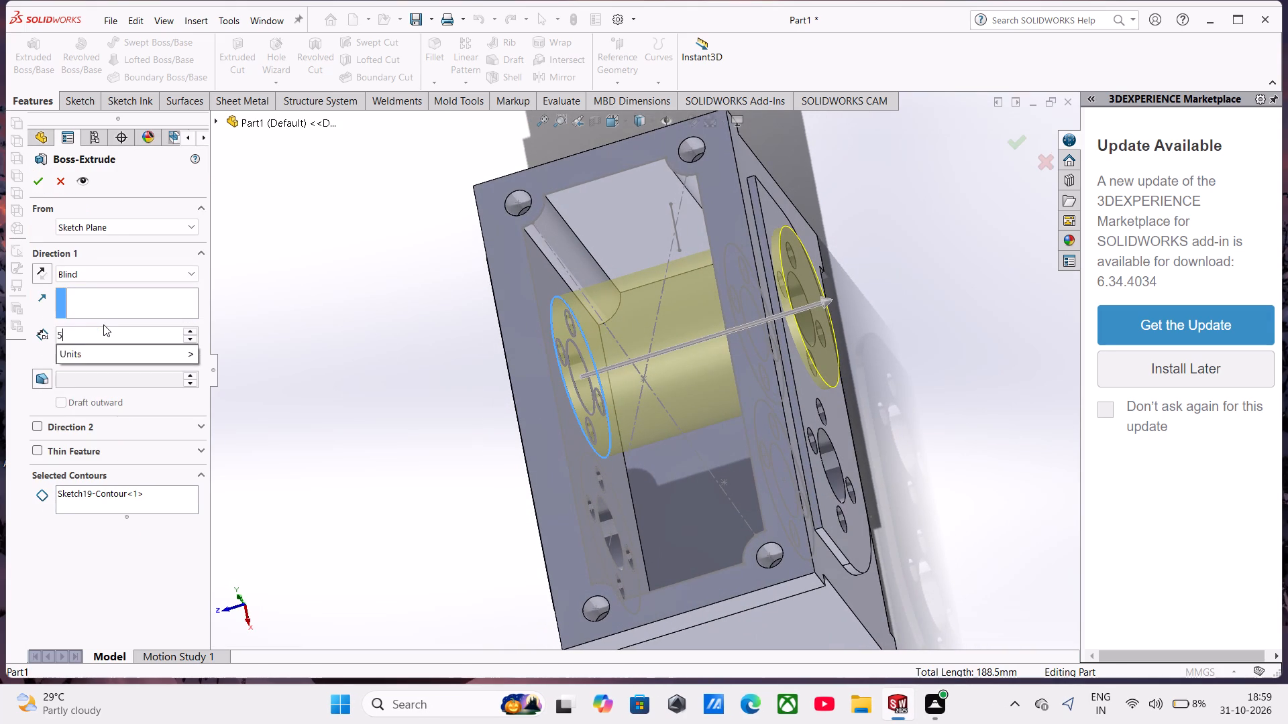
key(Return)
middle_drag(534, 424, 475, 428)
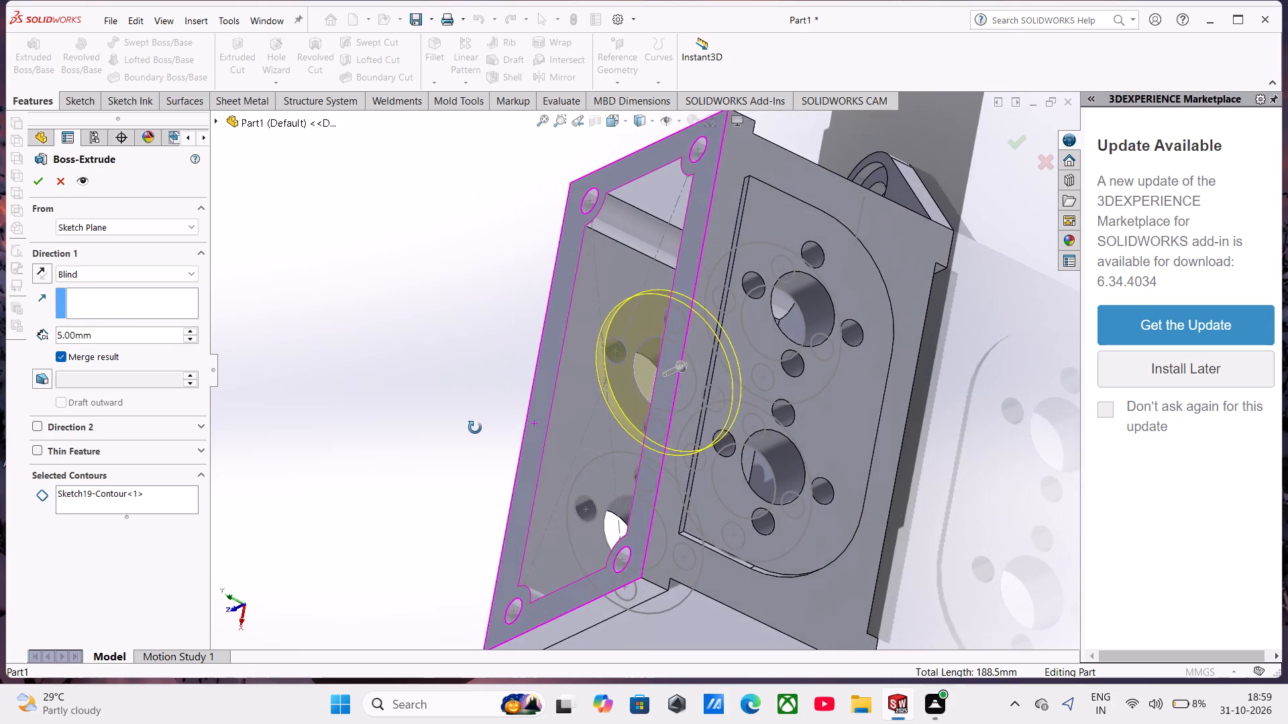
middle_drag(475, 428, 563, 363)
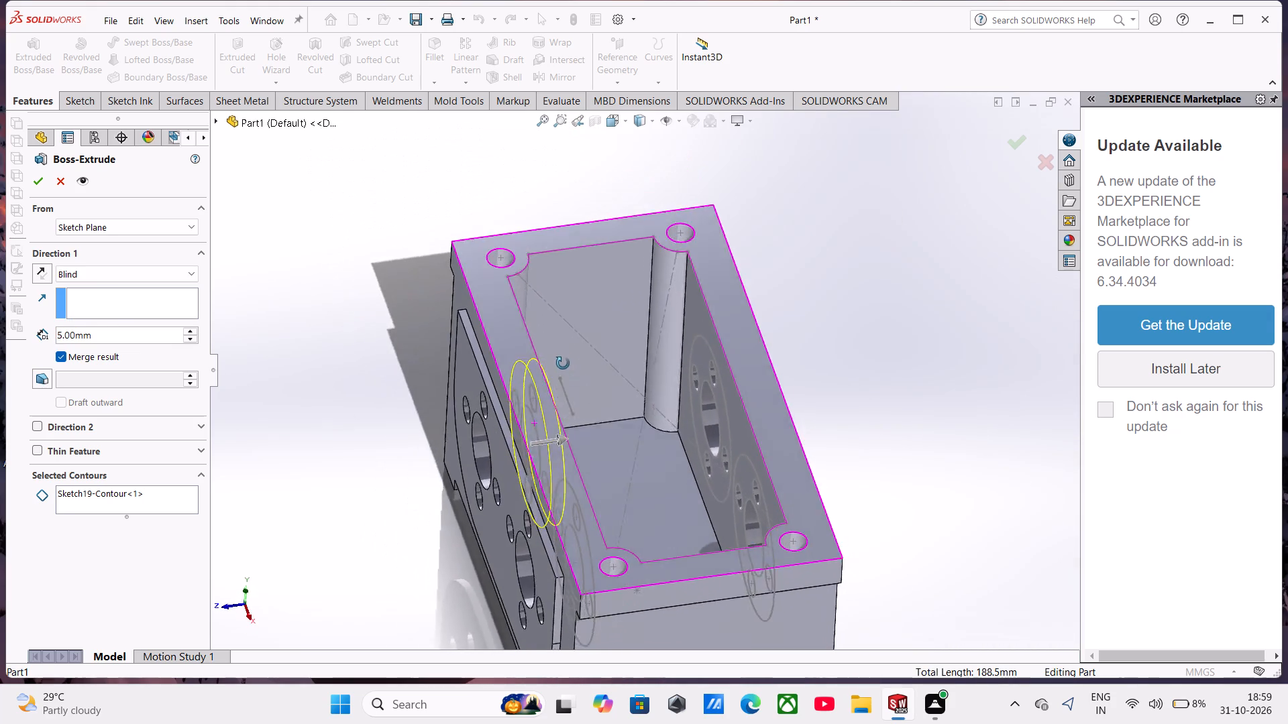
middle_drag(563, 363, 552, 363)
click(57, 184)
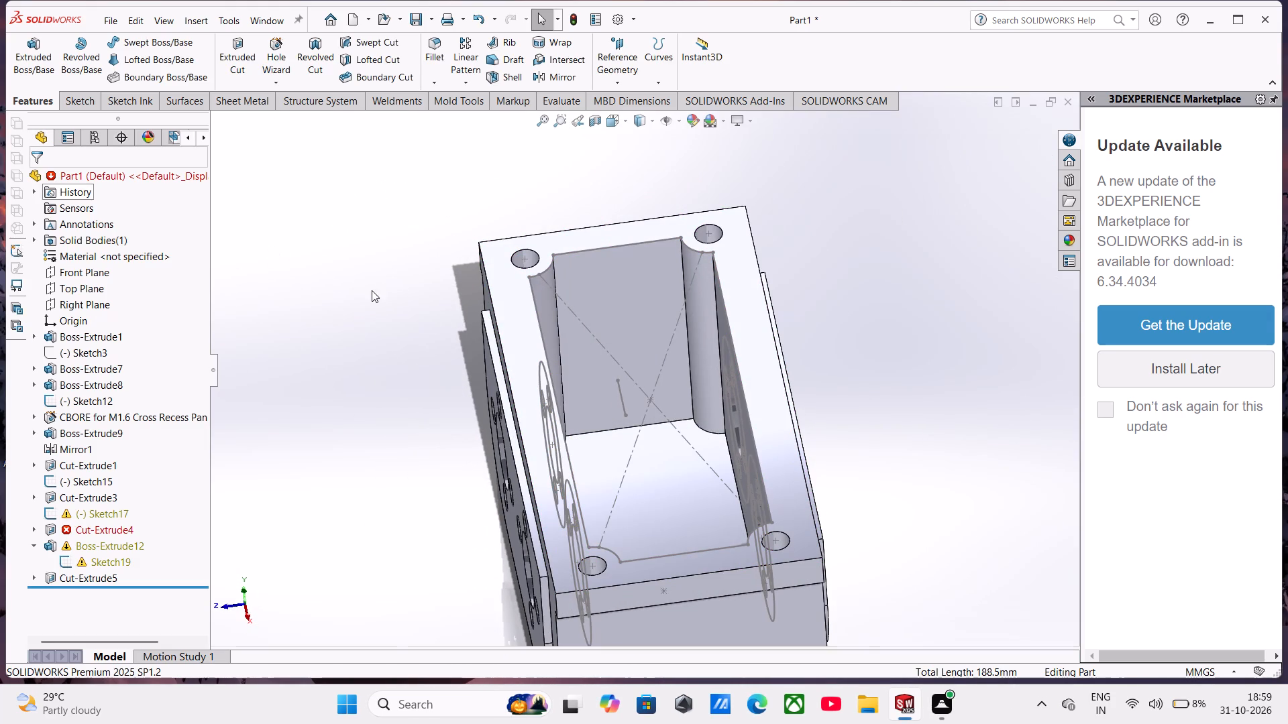
Delete the faulty Sketch17 from the model.
middle_drag(558, 372, 600, 347)
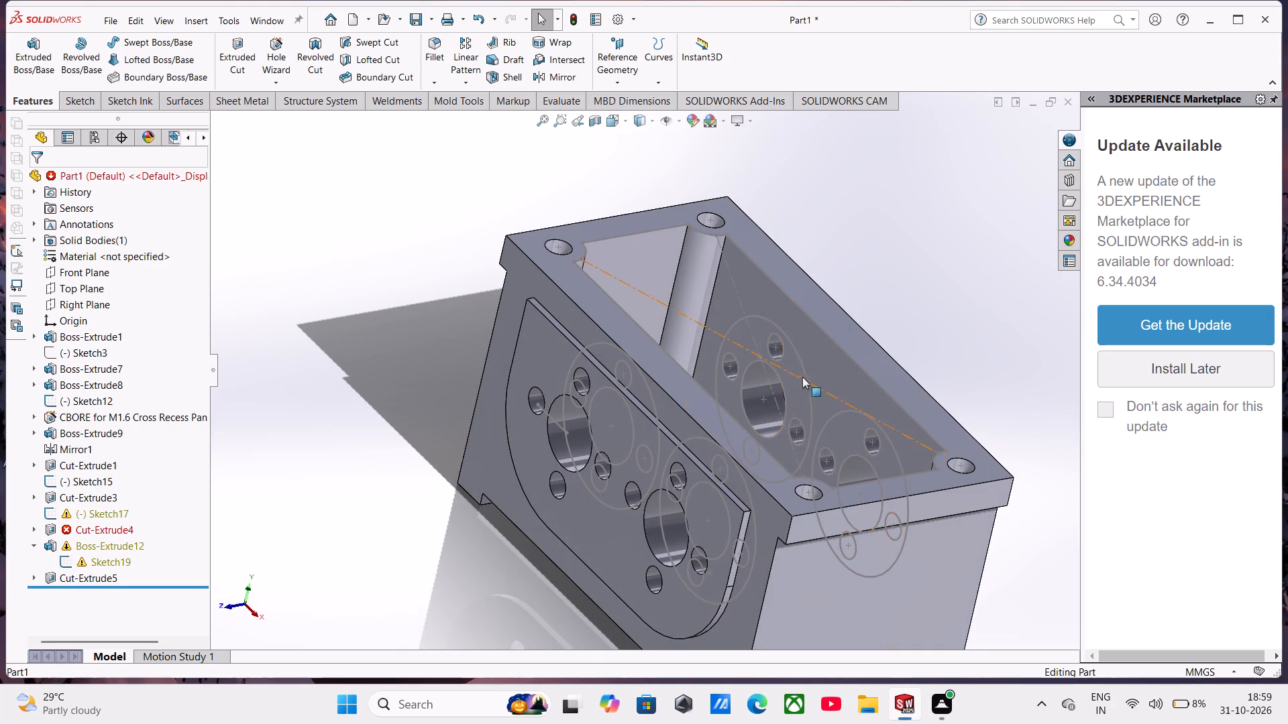
right_click(81, 506)
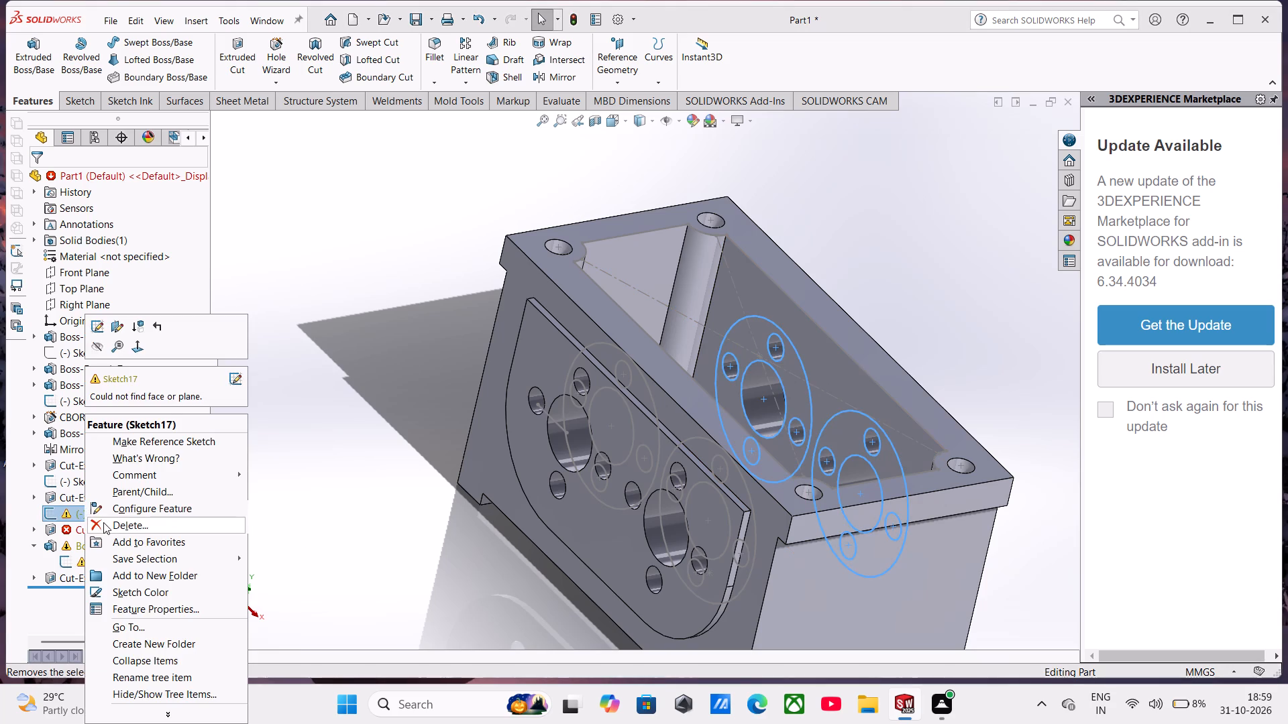
click(103, 523)
Delete the Boss-Extrude12 feature, keeping its sketch, and stop the rebuild to repair Sketch18.
right_click(119, 534)
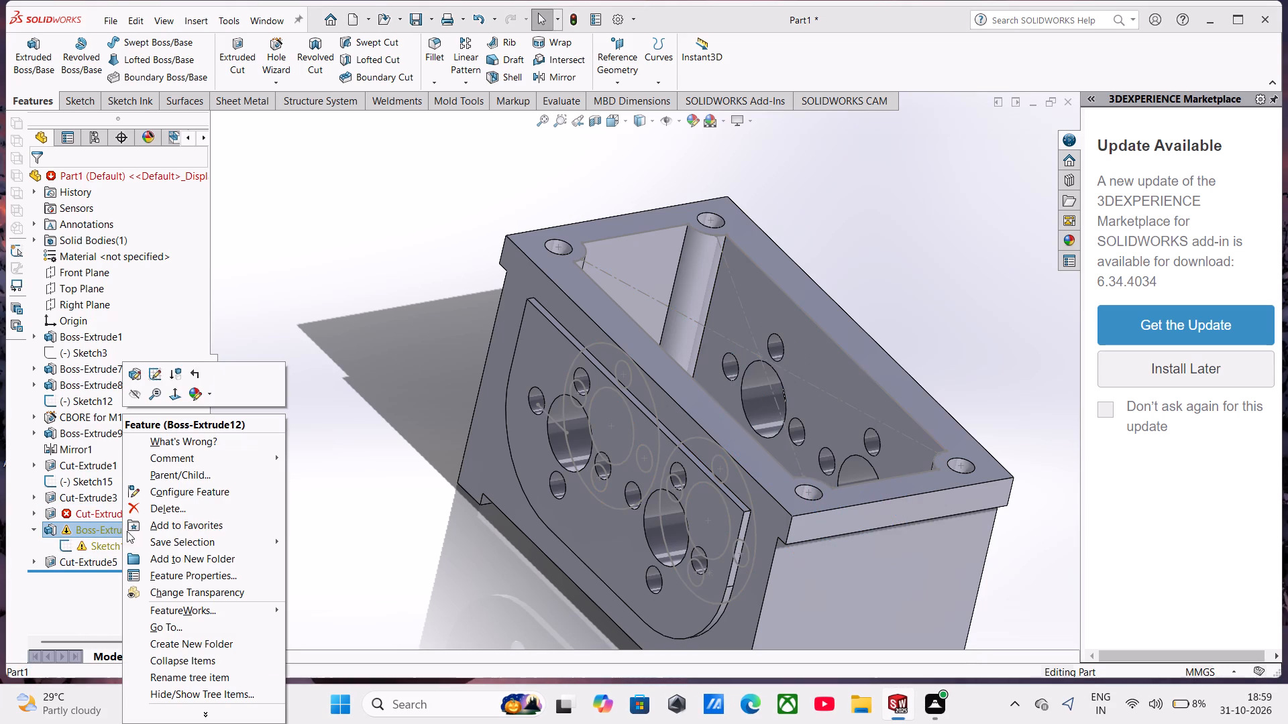
click(154, 514)
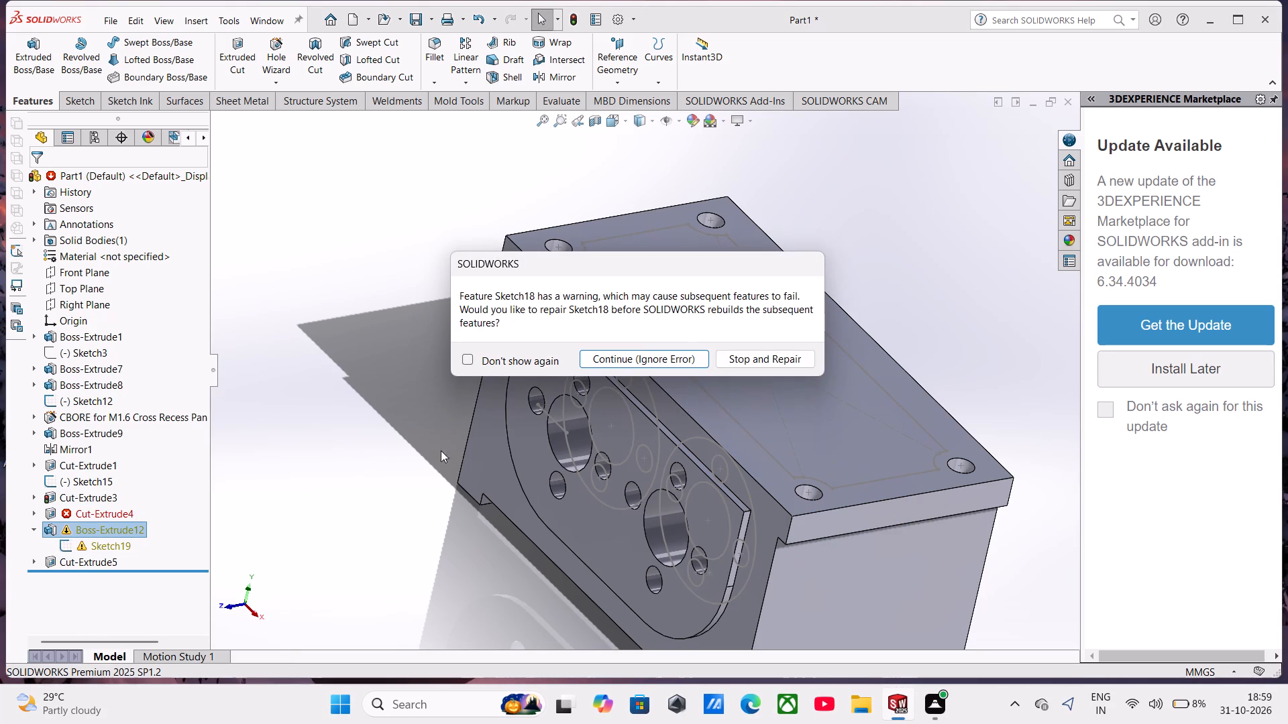
click(751, 353)
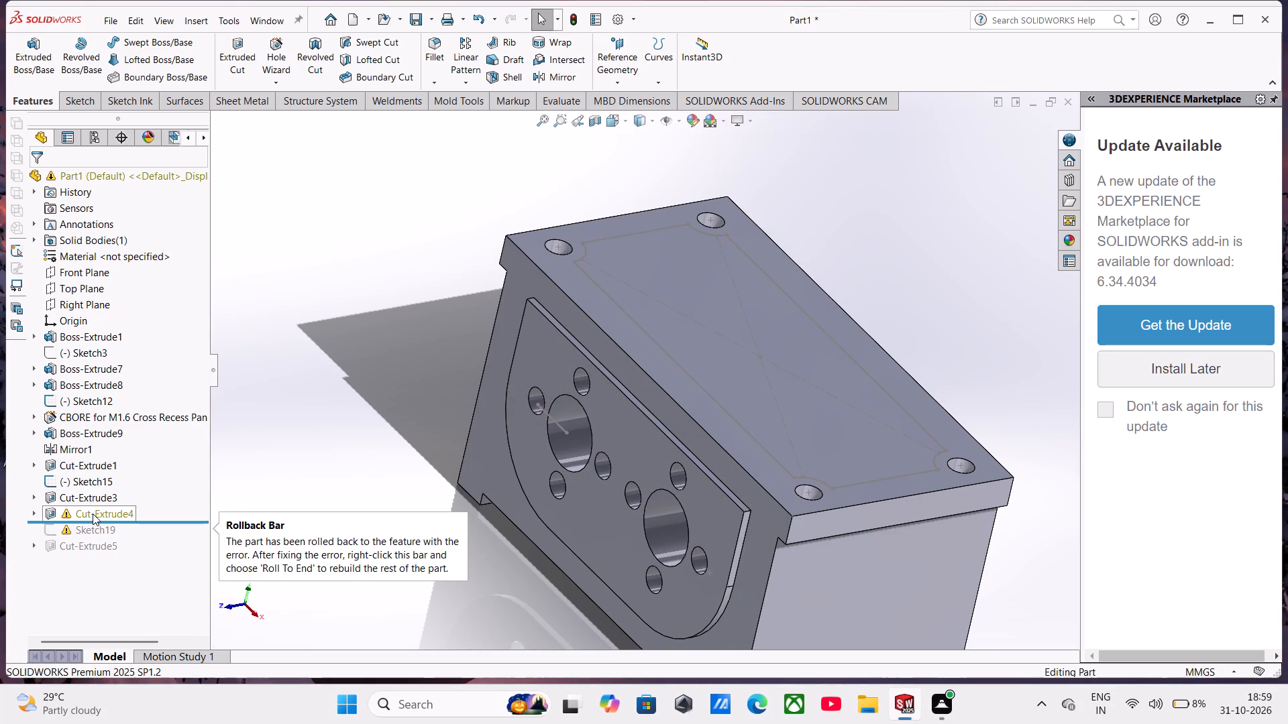
Delete the faulty Cut-Extrude4 feature, keeping its sketch, and roll the model forward past Cut-Extrude5.
right_click(93, 514)
click(133, 511)
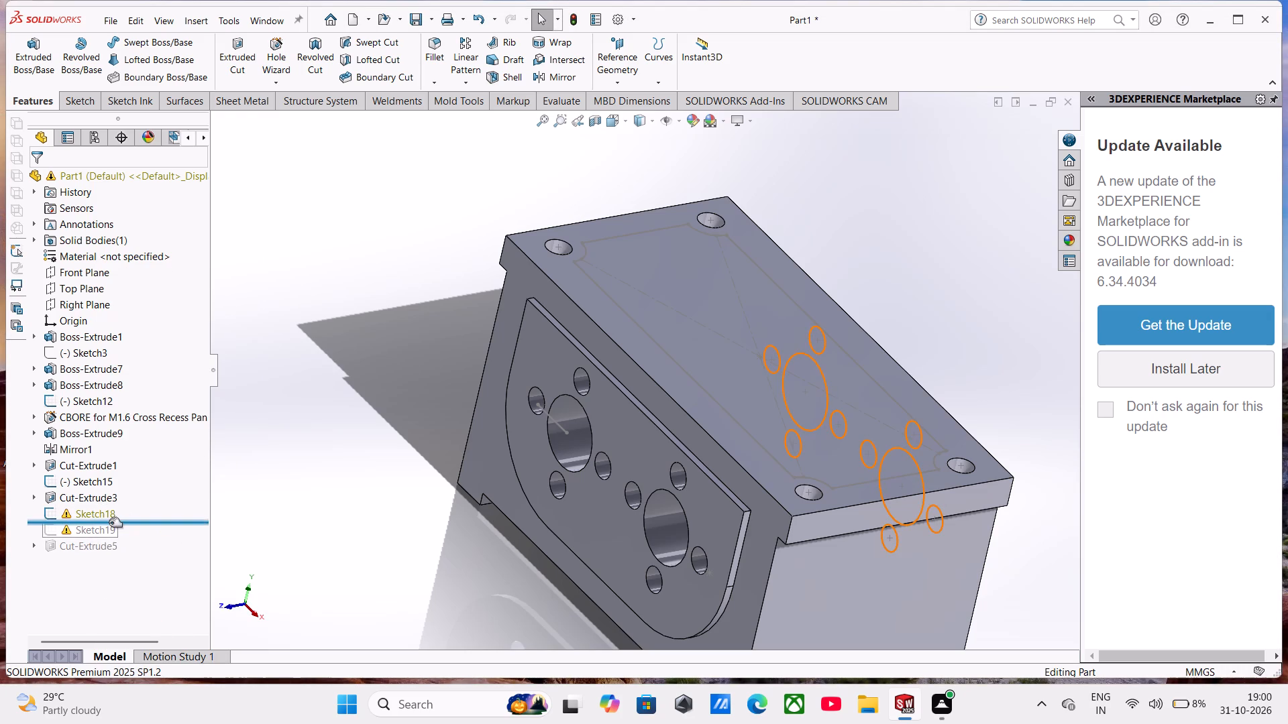
drag(109, 523, 118, 552)
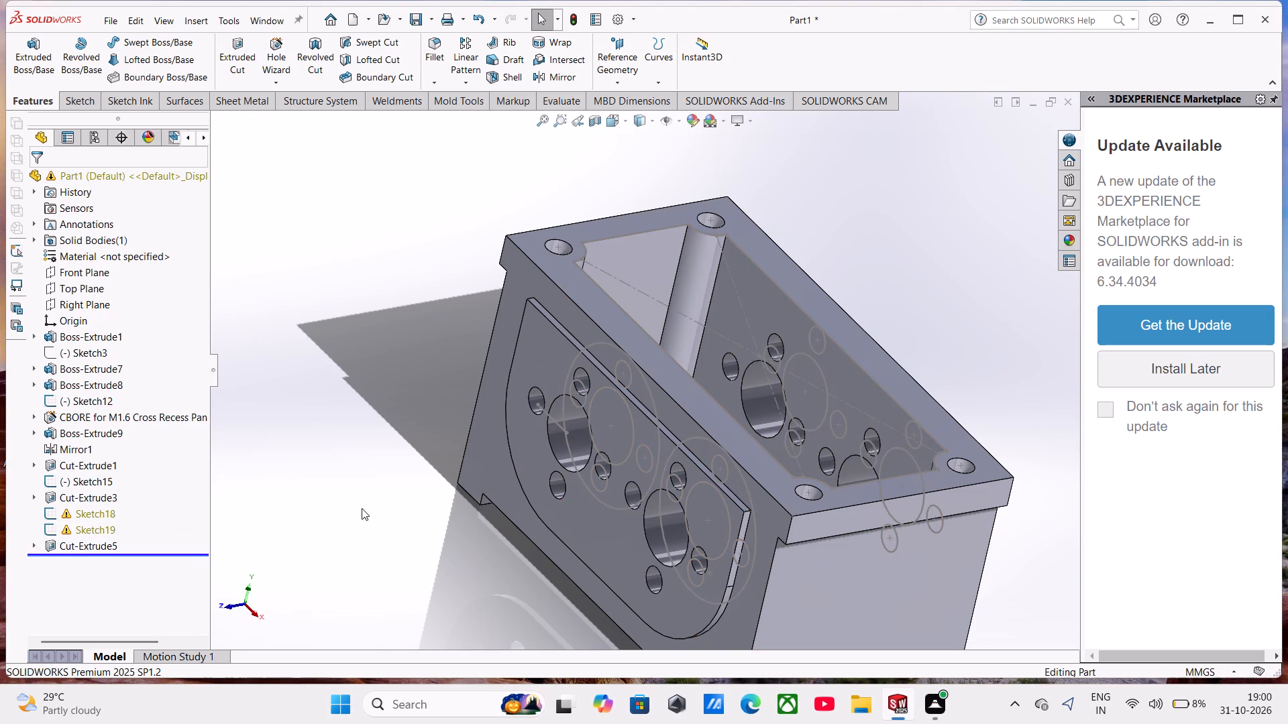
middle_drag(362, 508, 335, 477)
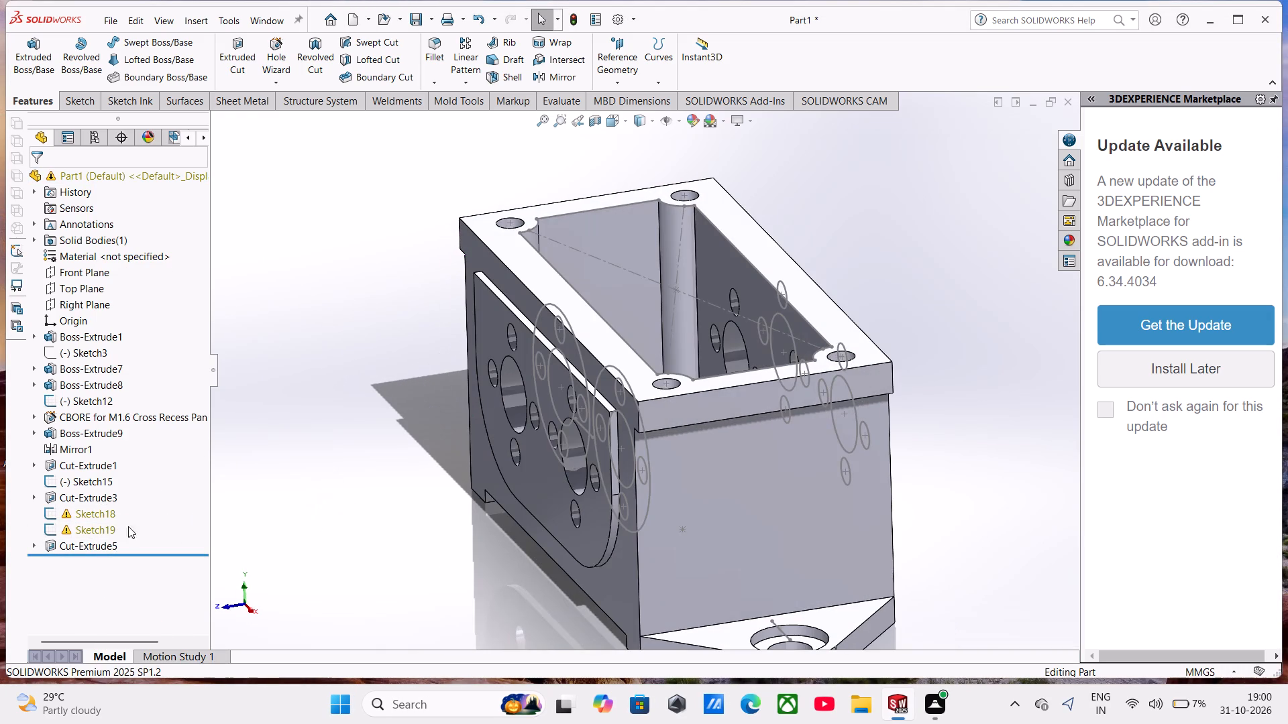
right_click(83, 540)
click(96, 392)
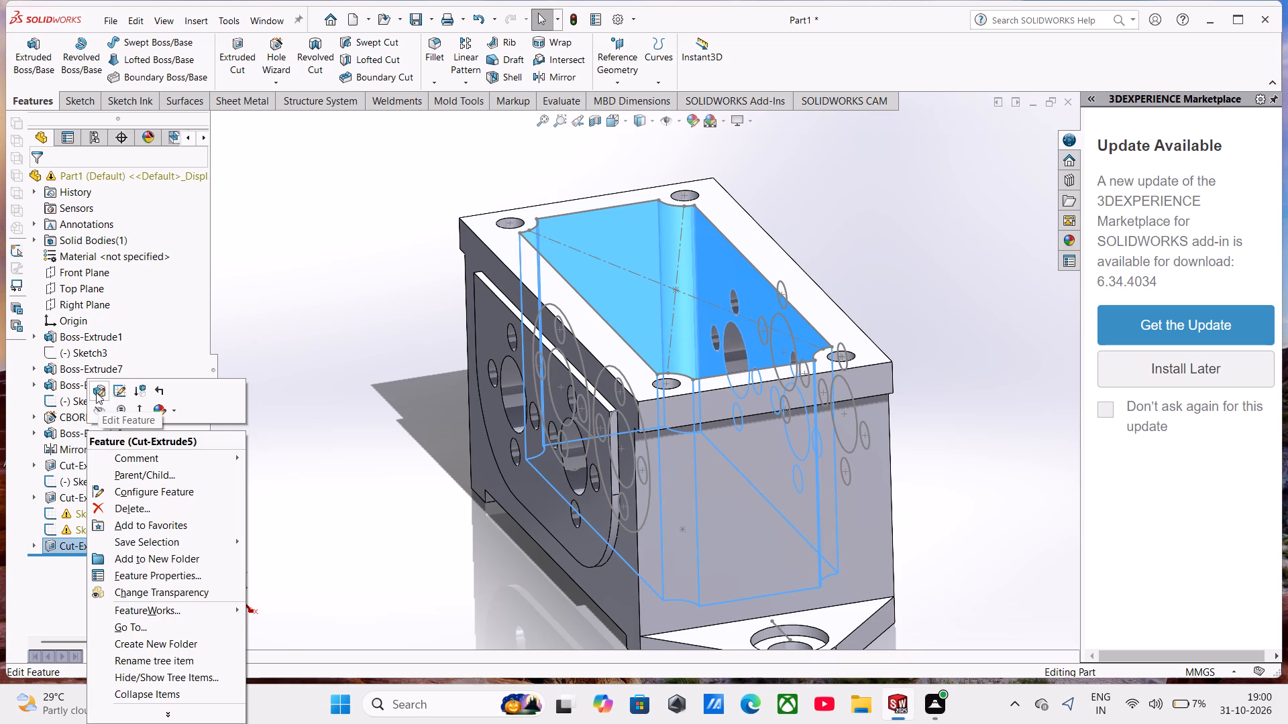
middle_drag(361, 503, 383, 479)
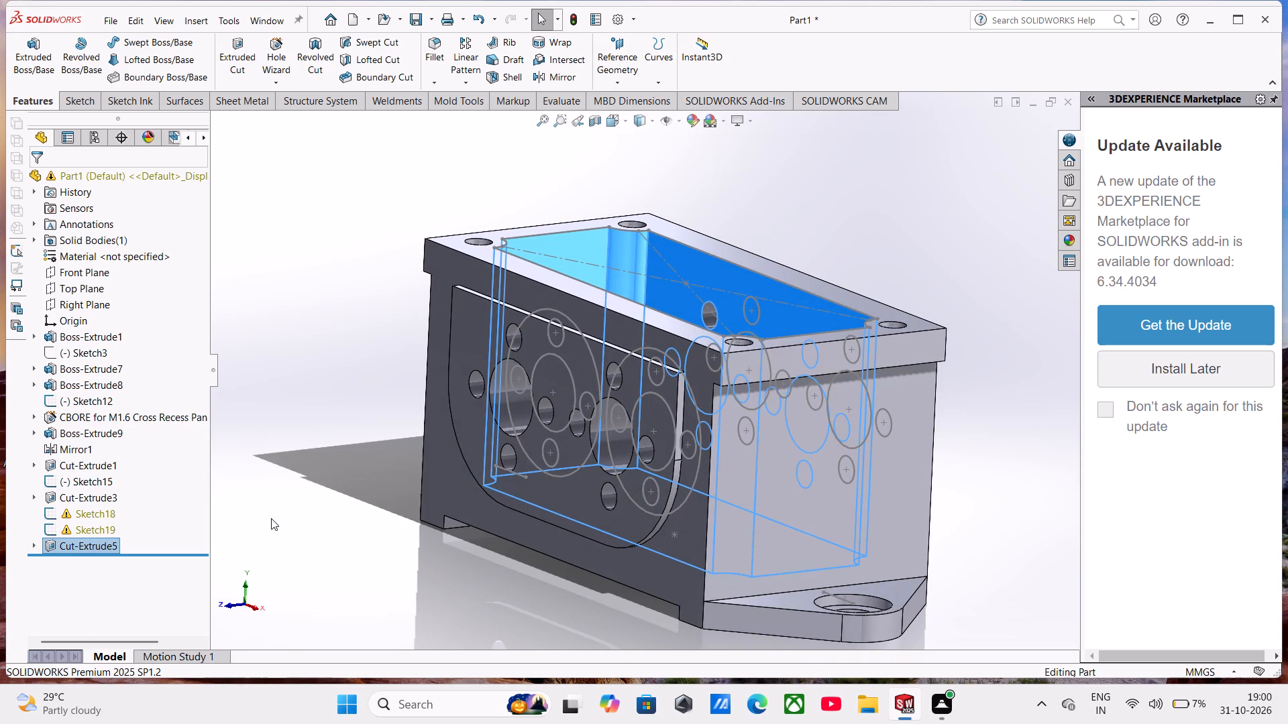
Delete the faulty Sketch19 and Sketch18 from the model.
right_click(92, 525)
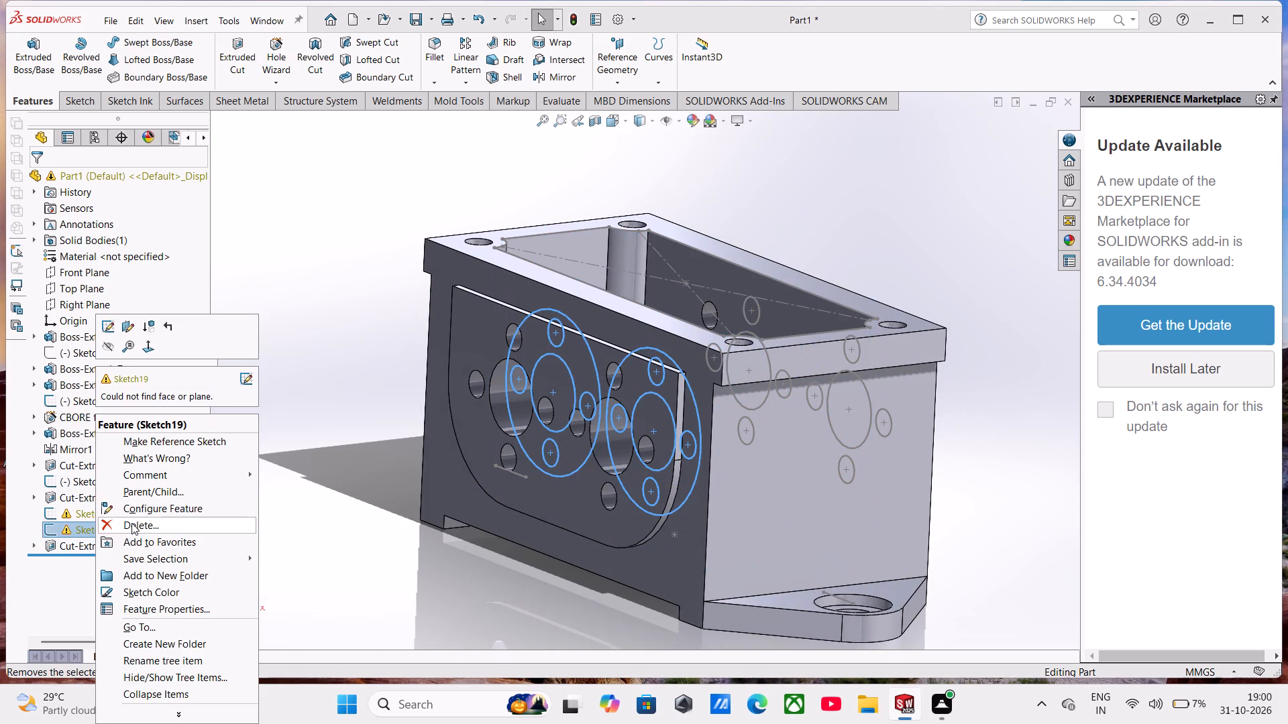
click(131, 523)
right_click(78, 509)
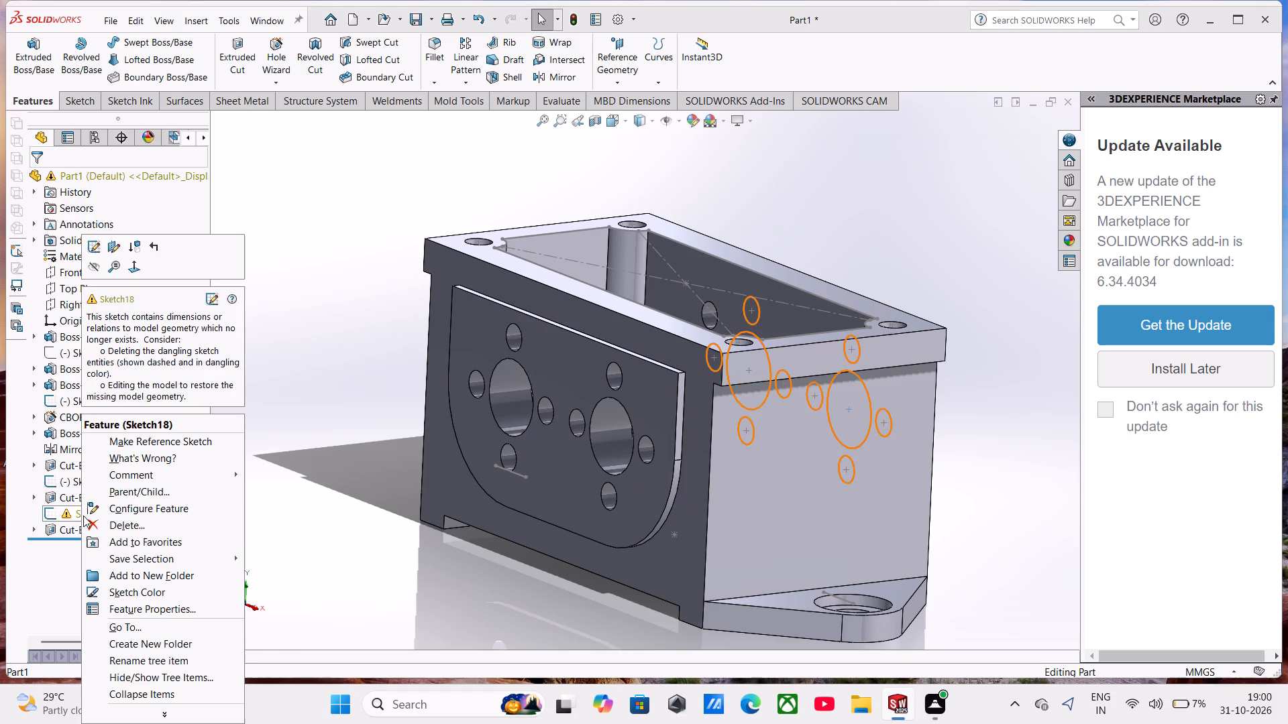
click(97, 522)
Turn on the hiding of all item types in the view.
middle_drag(506, 491, 466, 516)
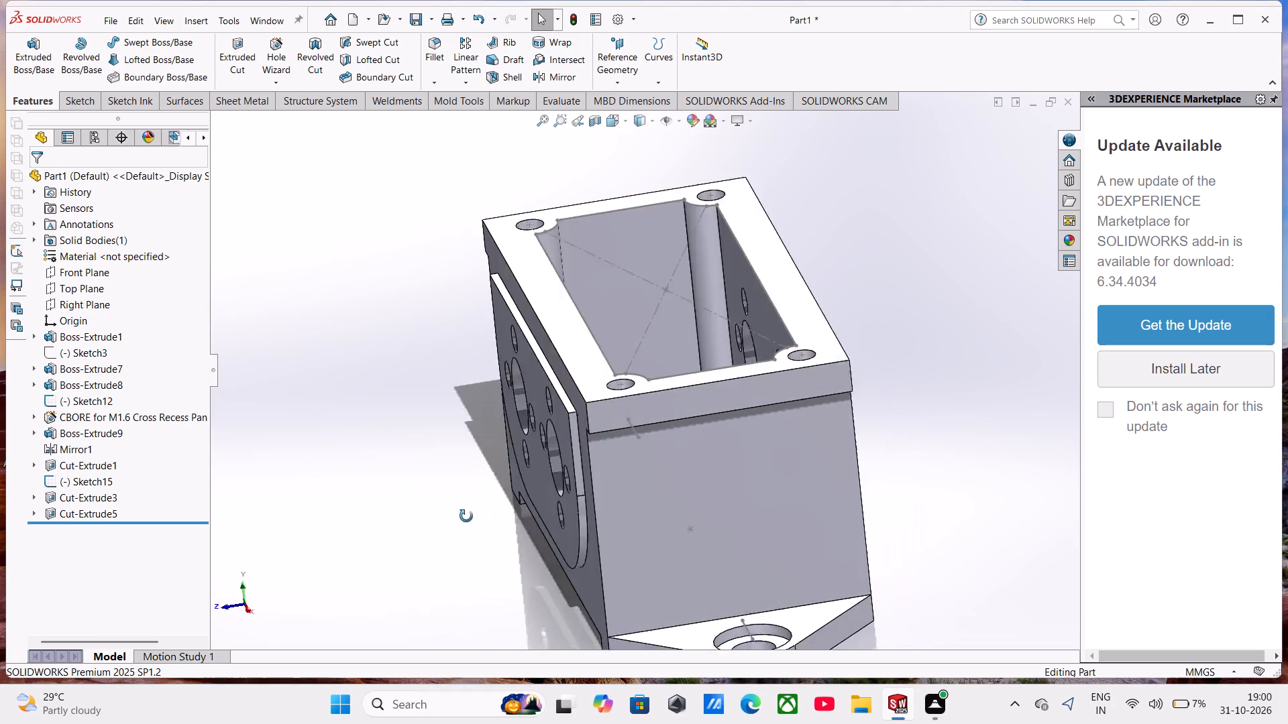
middle_drag(466, 516, 437, 543)
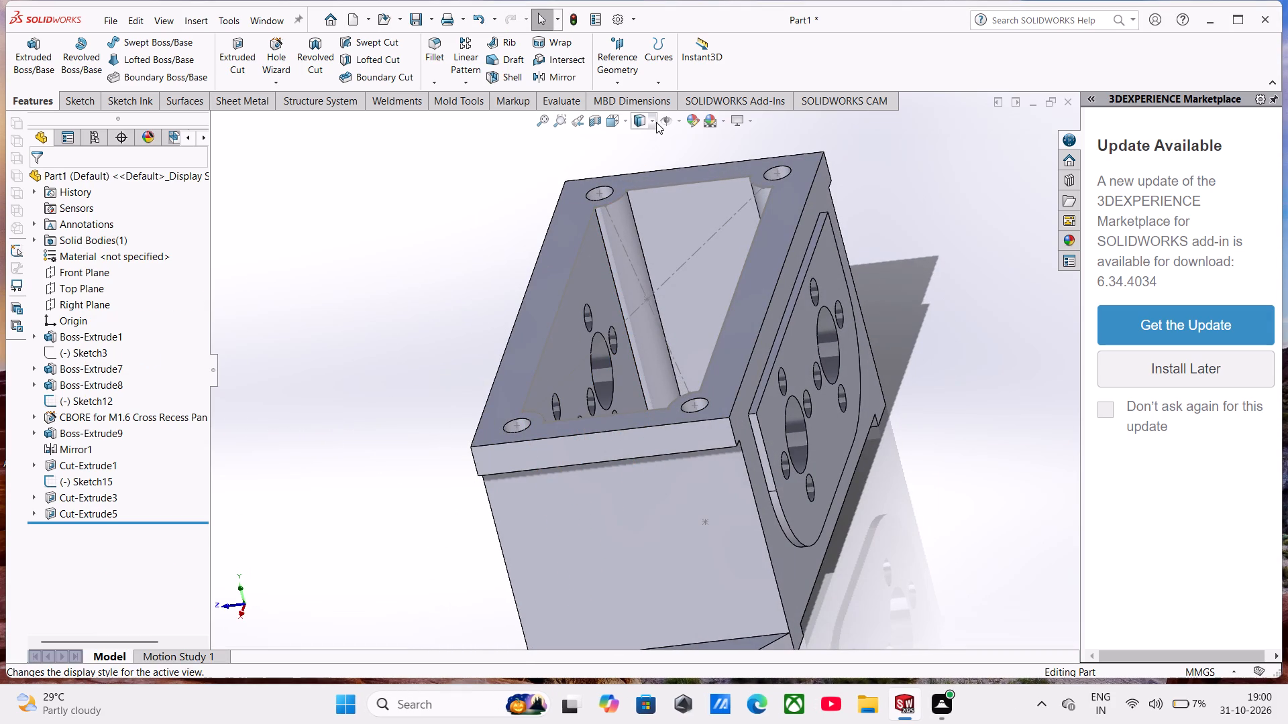
click(660, 121)
On the pocket's inner long wall, start a sketch and draw a 60 mm diameter circle centred on one large bore.
middle_drag(763, 383, 702, 370)
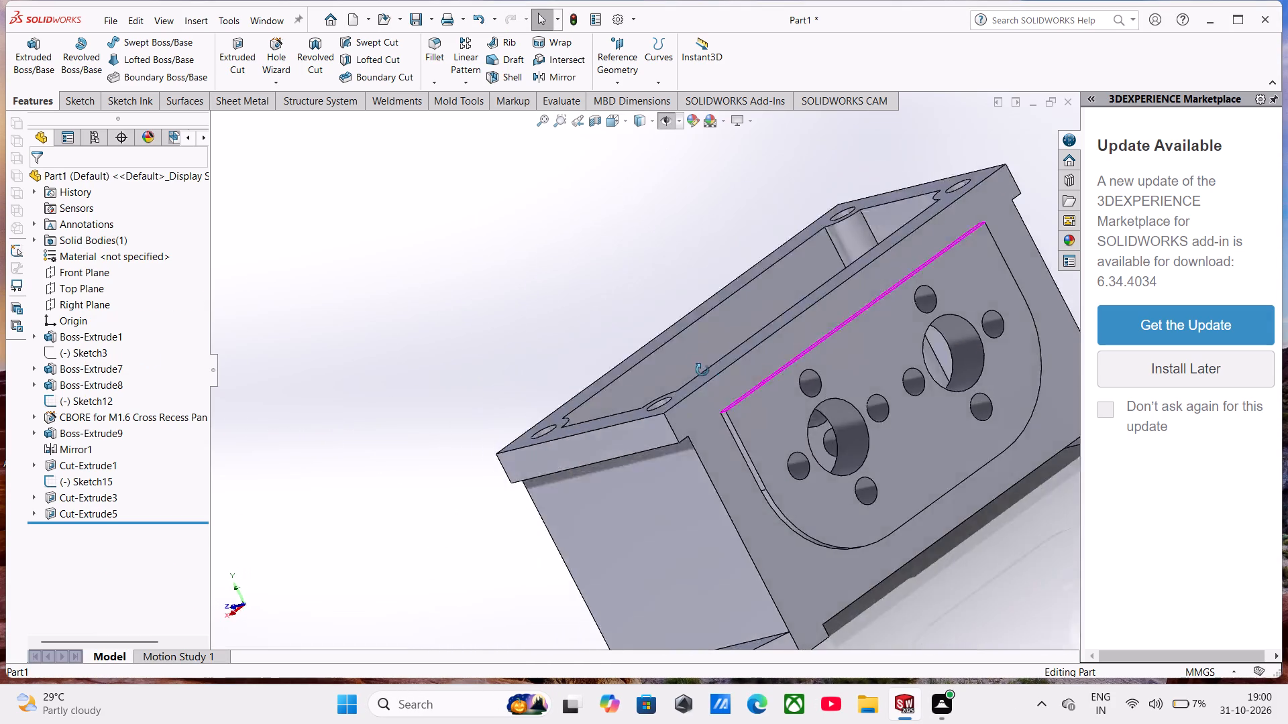
middle_drag(702, 370, 749, 473)
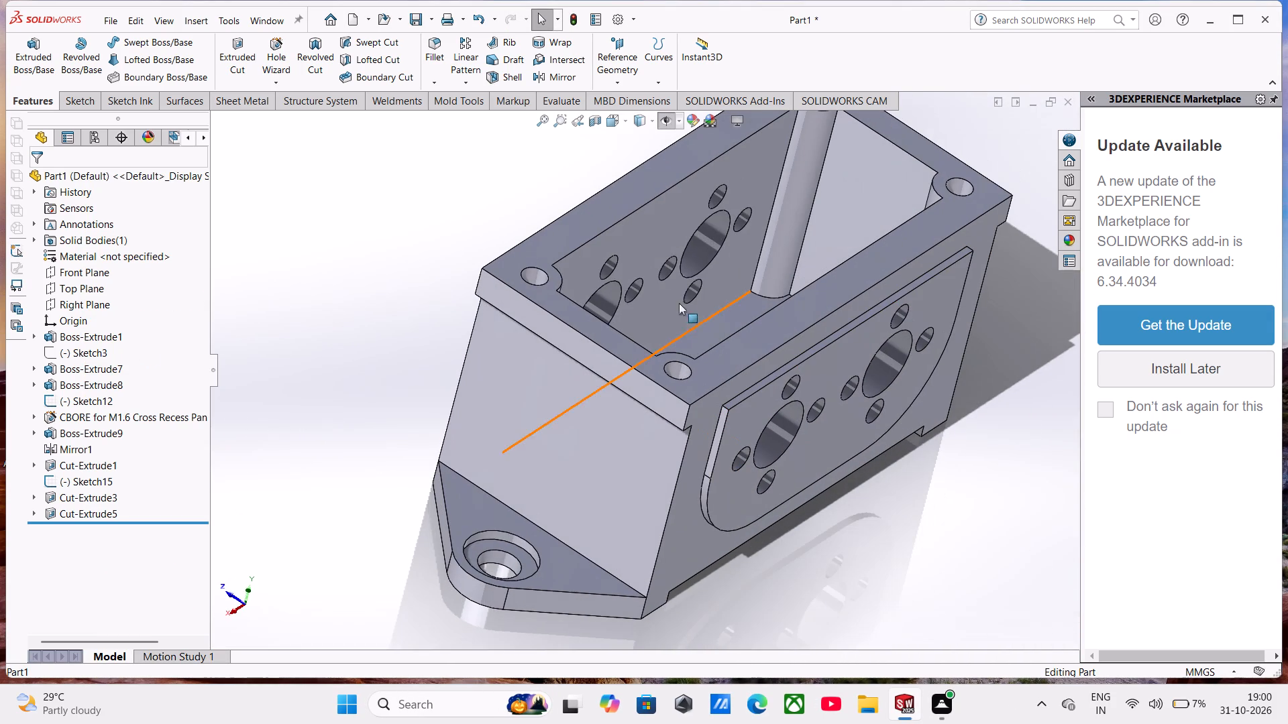
click(643, 245)
click(706, 212)
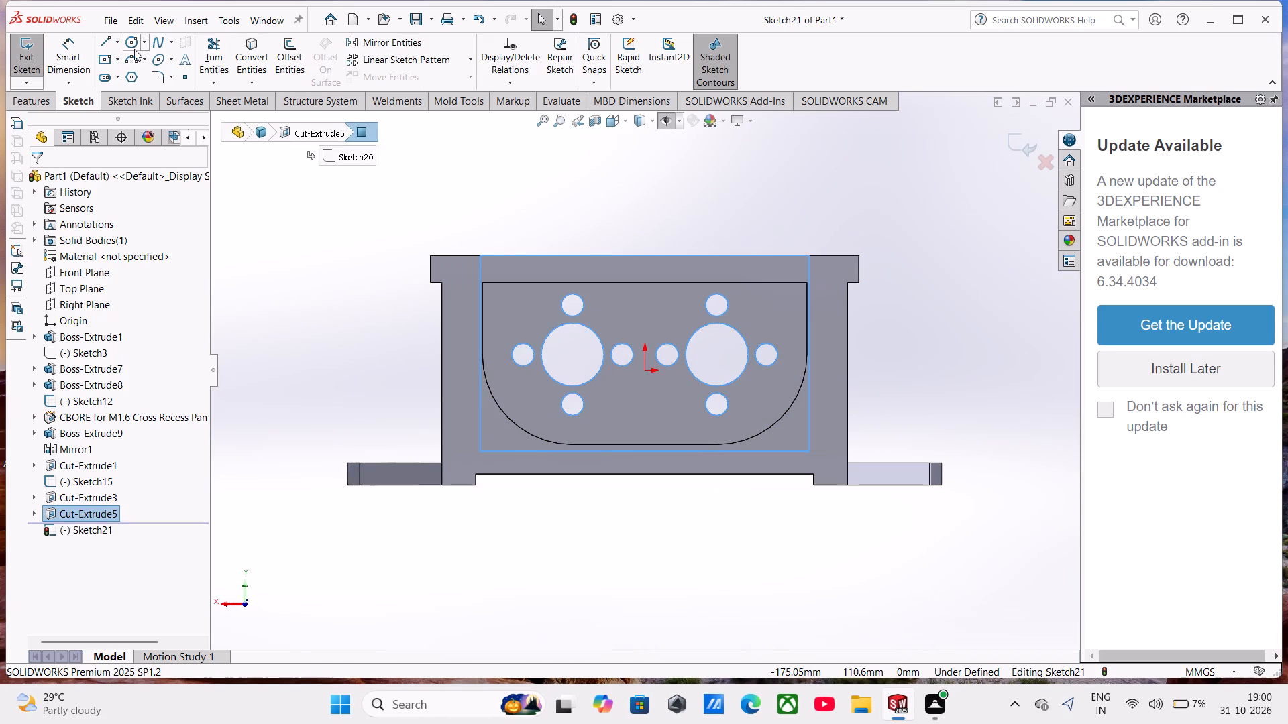
click(133, 47)
click(572, 352)
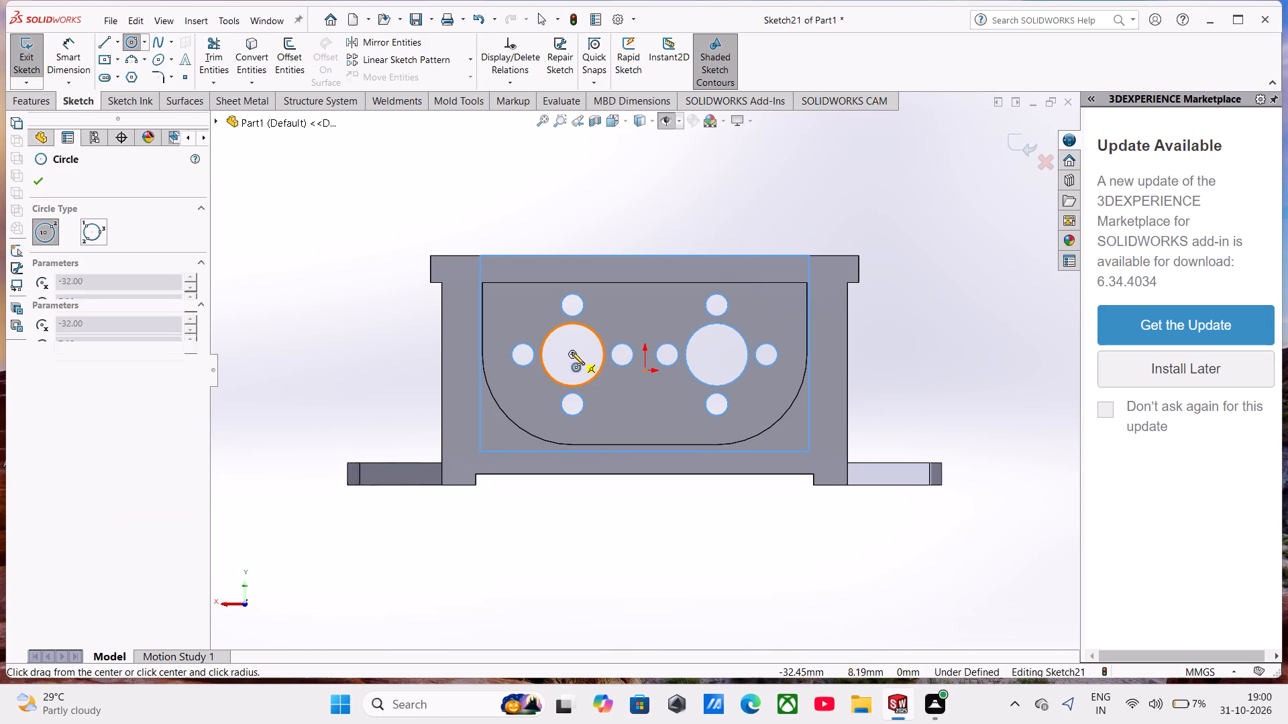
click(602, 431)
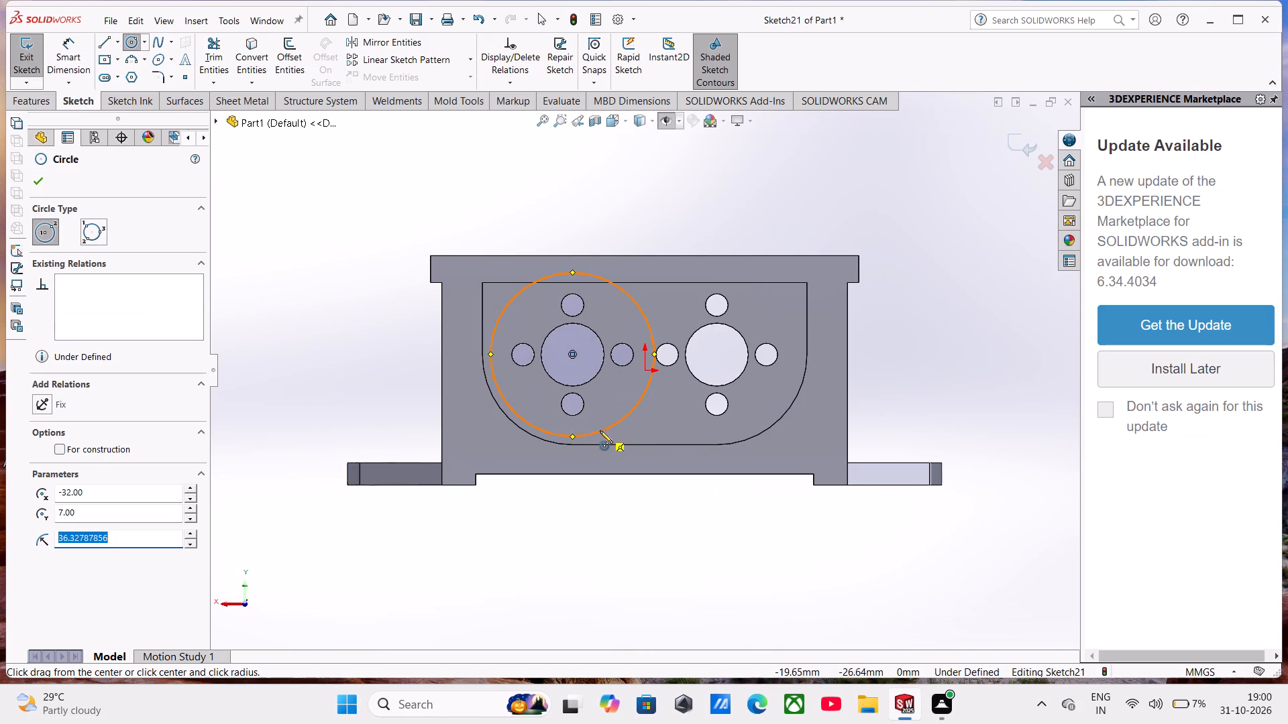
click(69, 44)
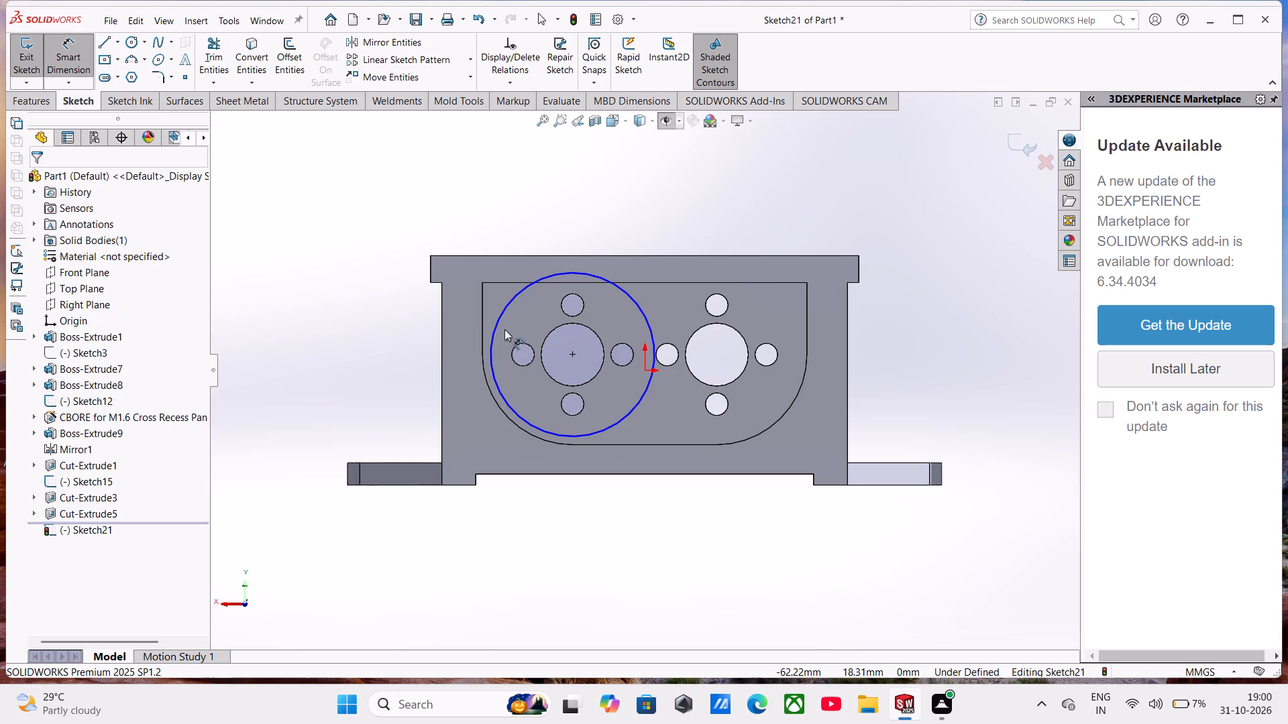
click(497, 326)
click(350, 374)
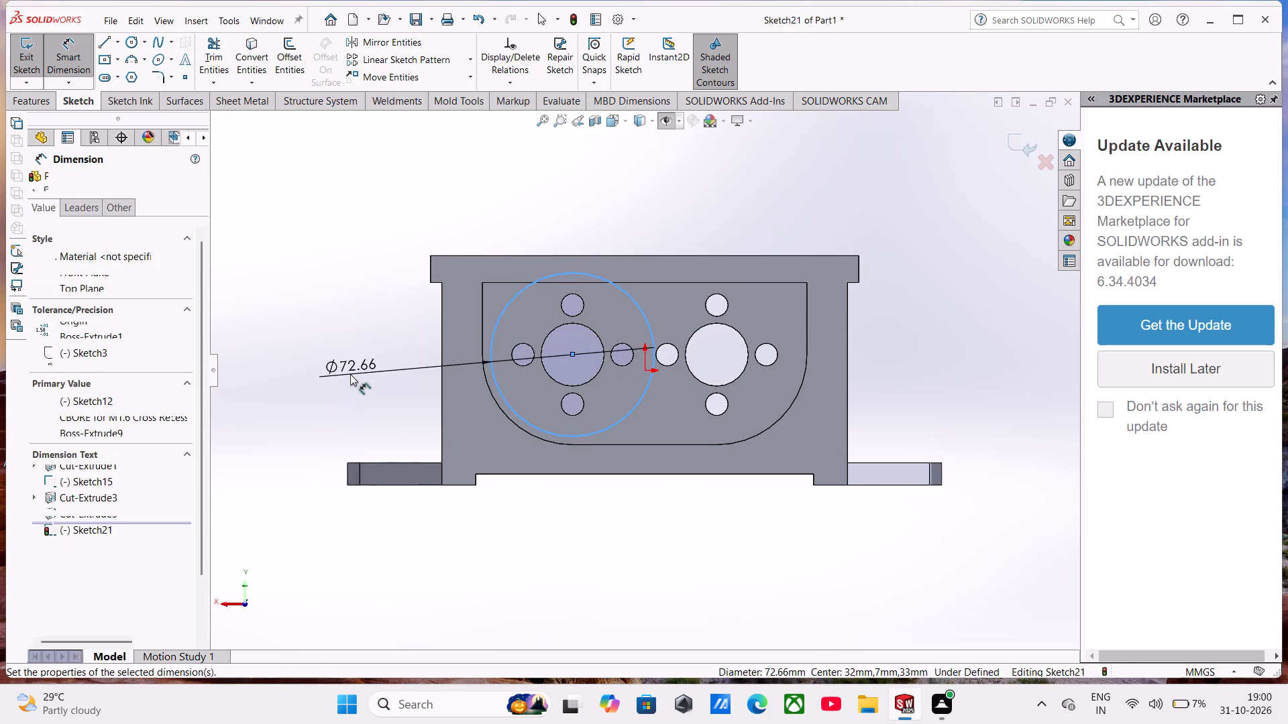
text(60)
key(Return)
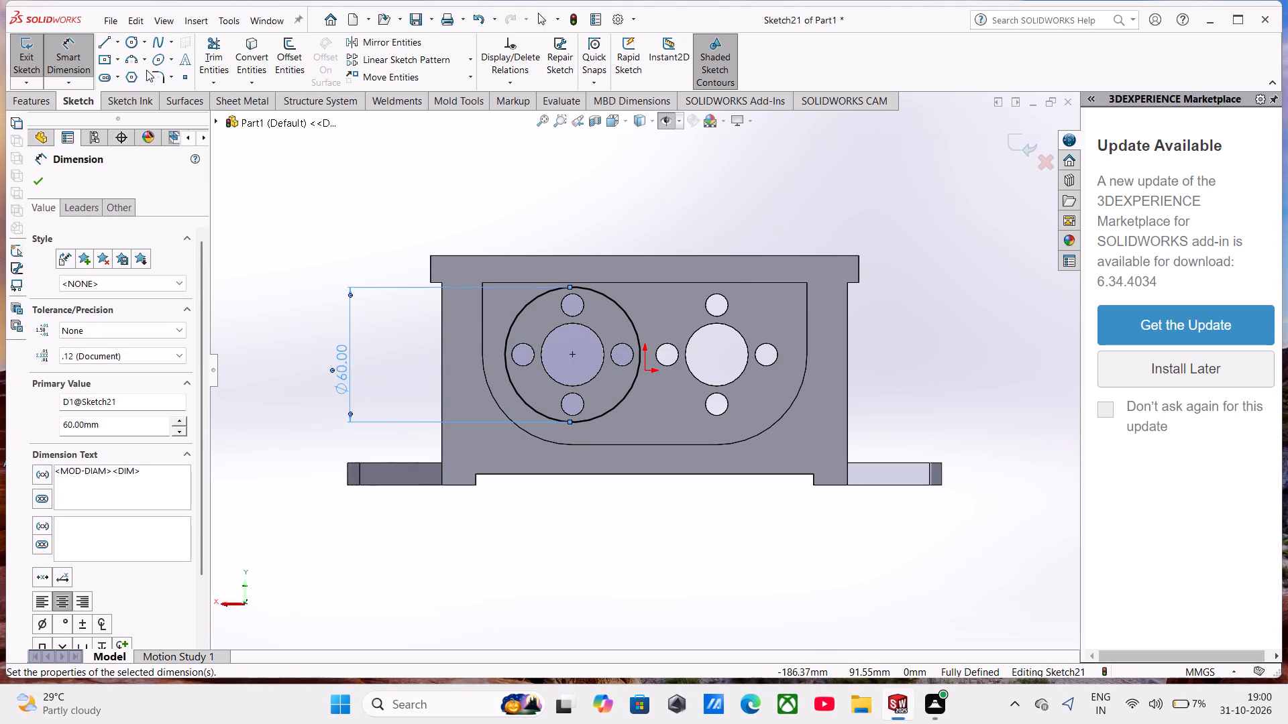
Convert the edges of that large bore and its four surrounding small holes into sketch circles.
click(262, 59)
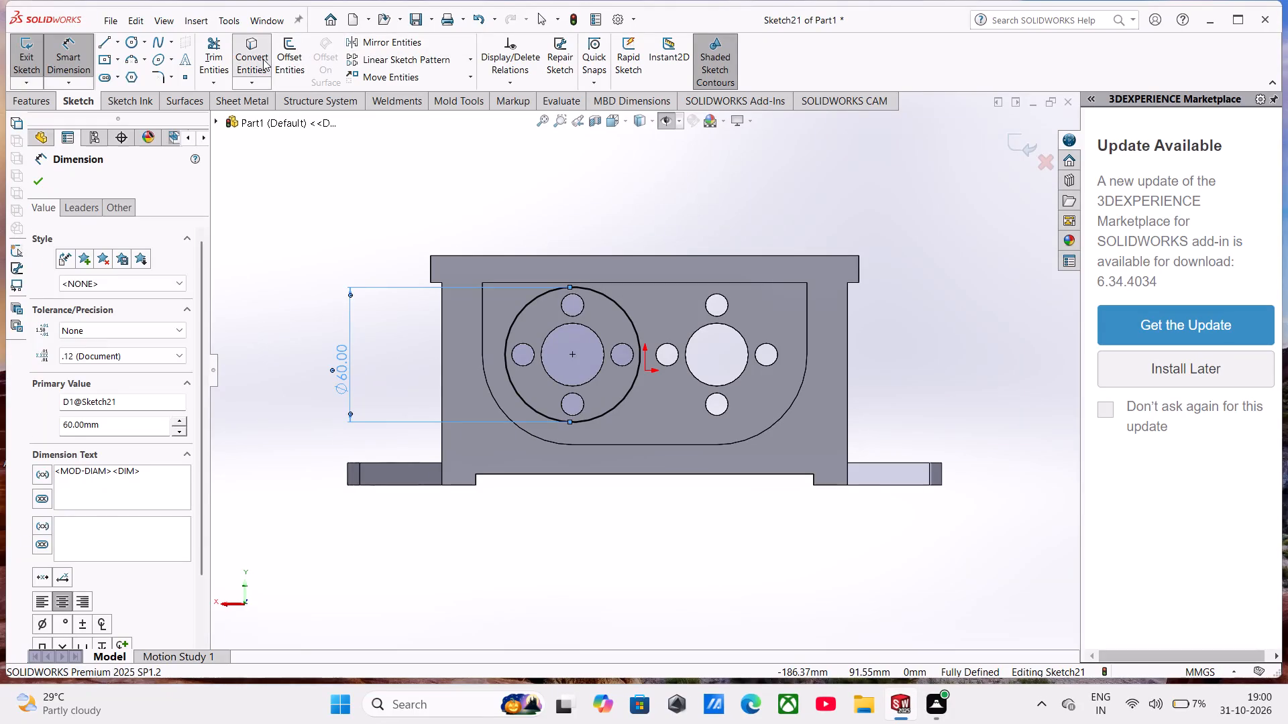
click(574, 316)
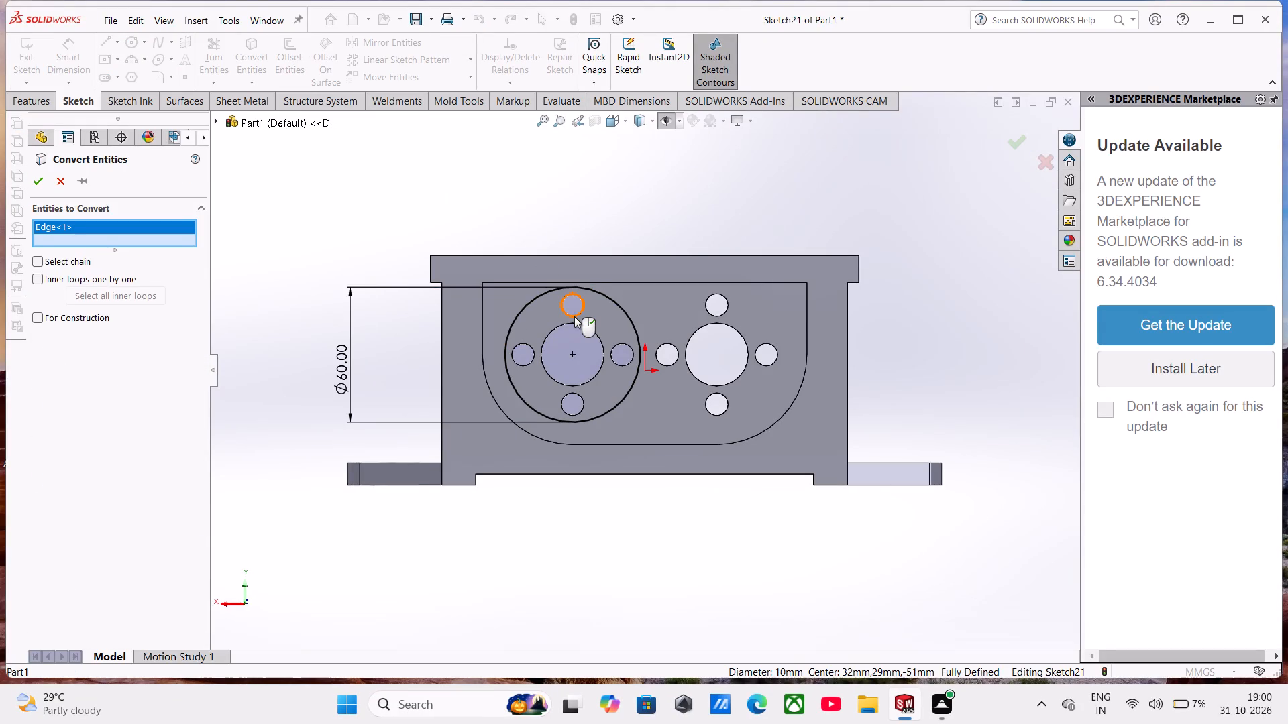
click(571, 323)
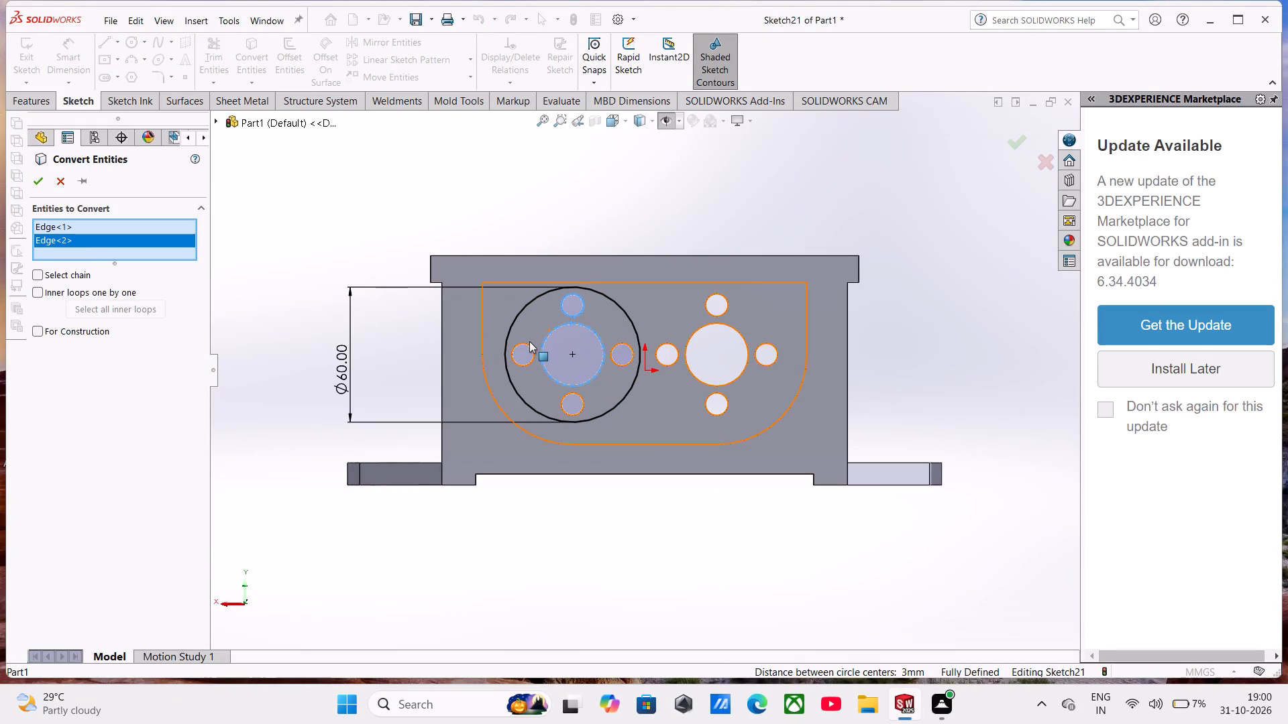
click(528, 344)
click(563, 396)
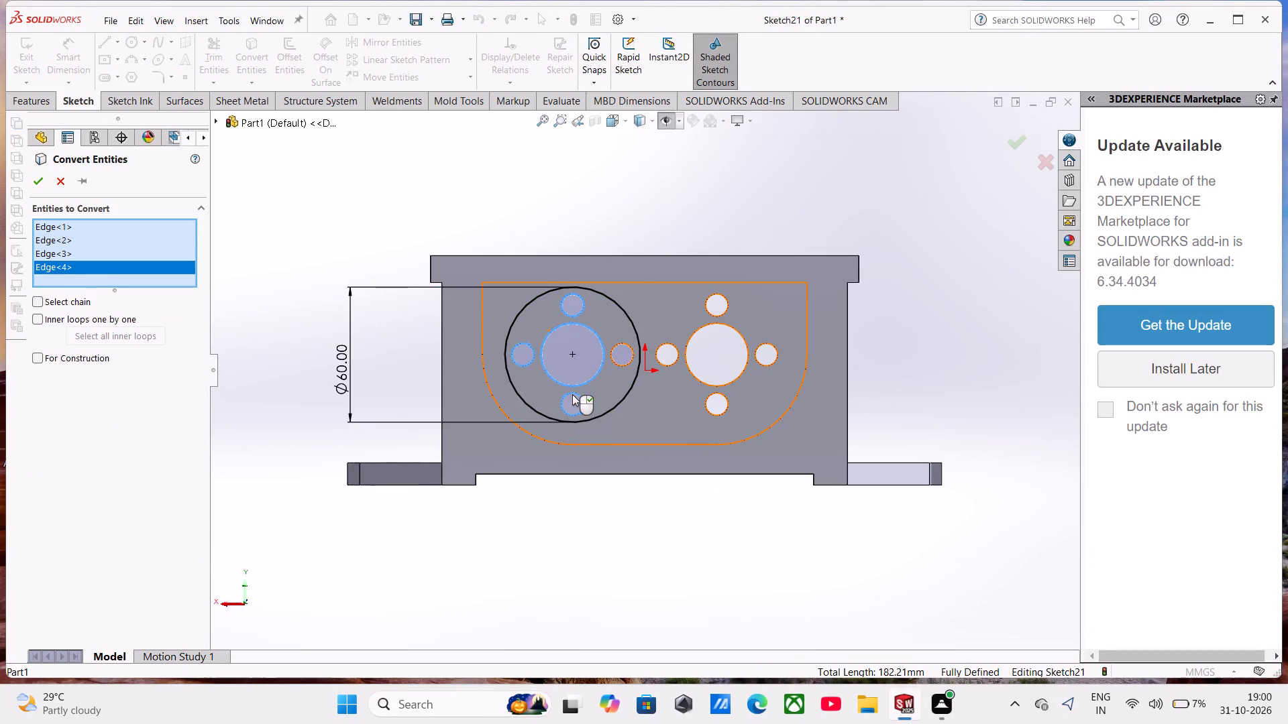
click(627, 361)
click(614, 361)
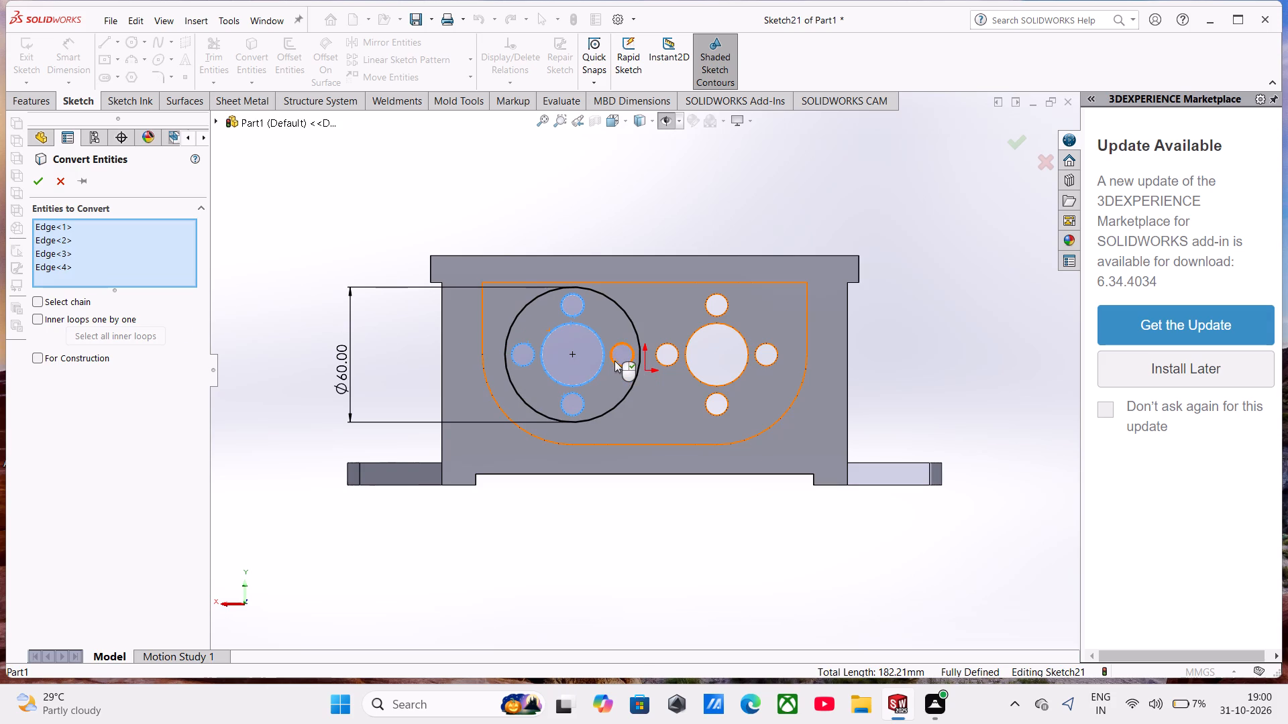
click(34, 180)
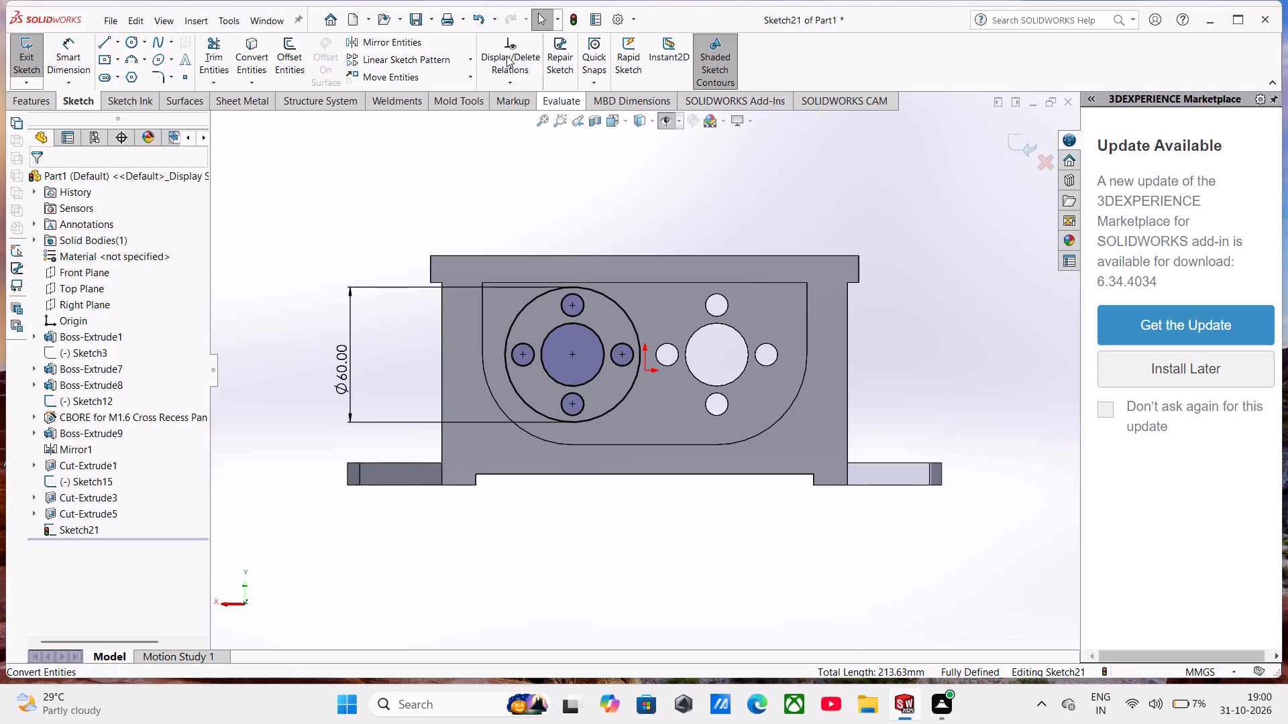
Mirror the 60 mm circle, the bore circle and the four small hole circles about the Right Plane.
click(367, 43)
click(558, 290)
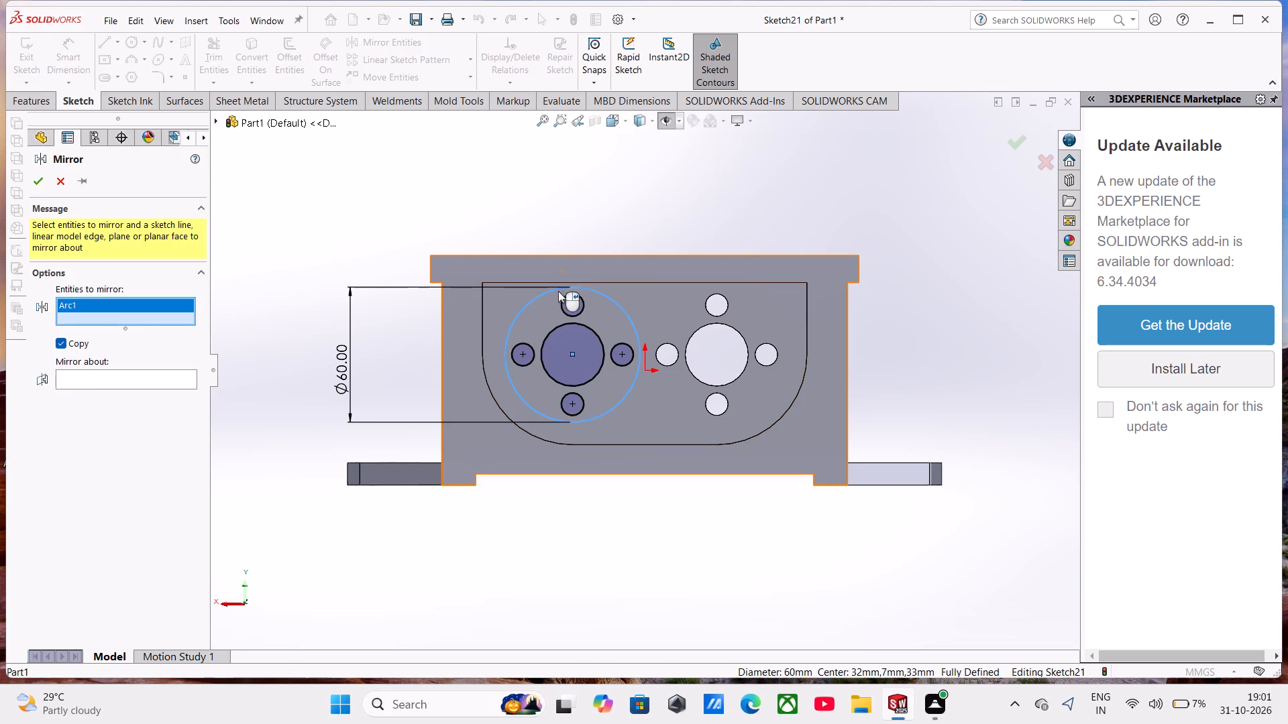
click(547, 333)
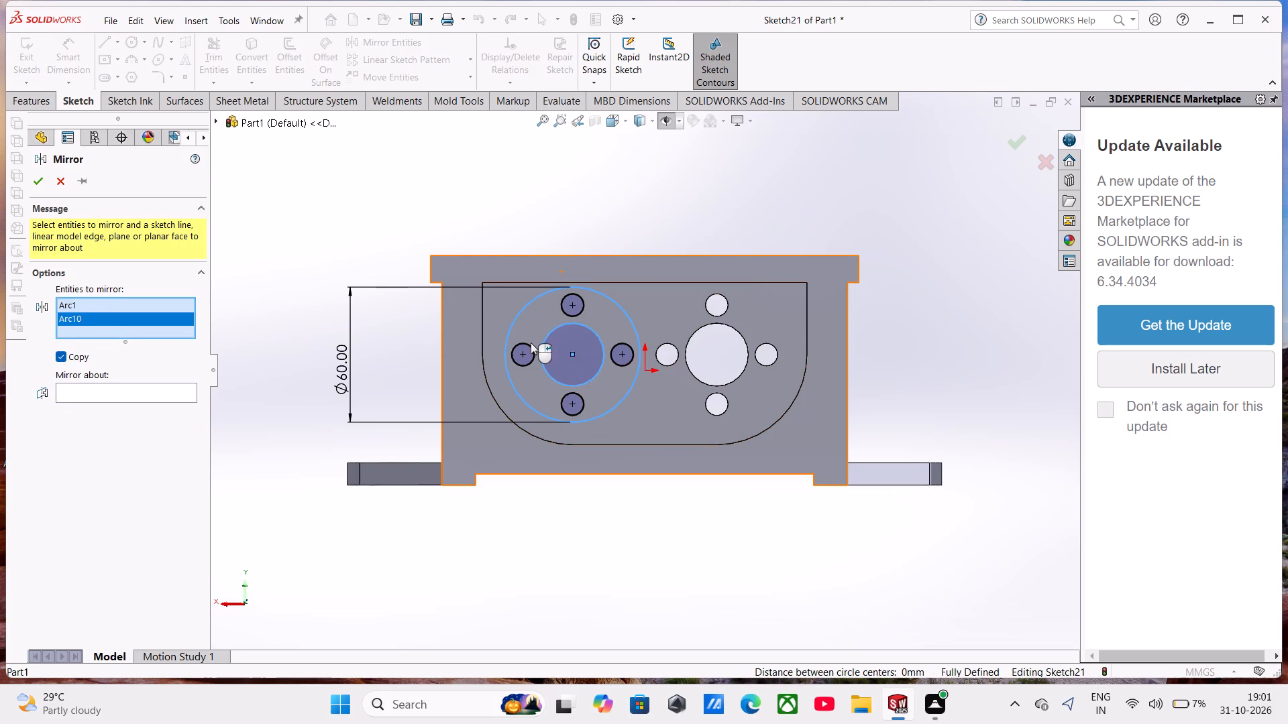
click(531, 343)
click(563, 305)
click(616, 341)
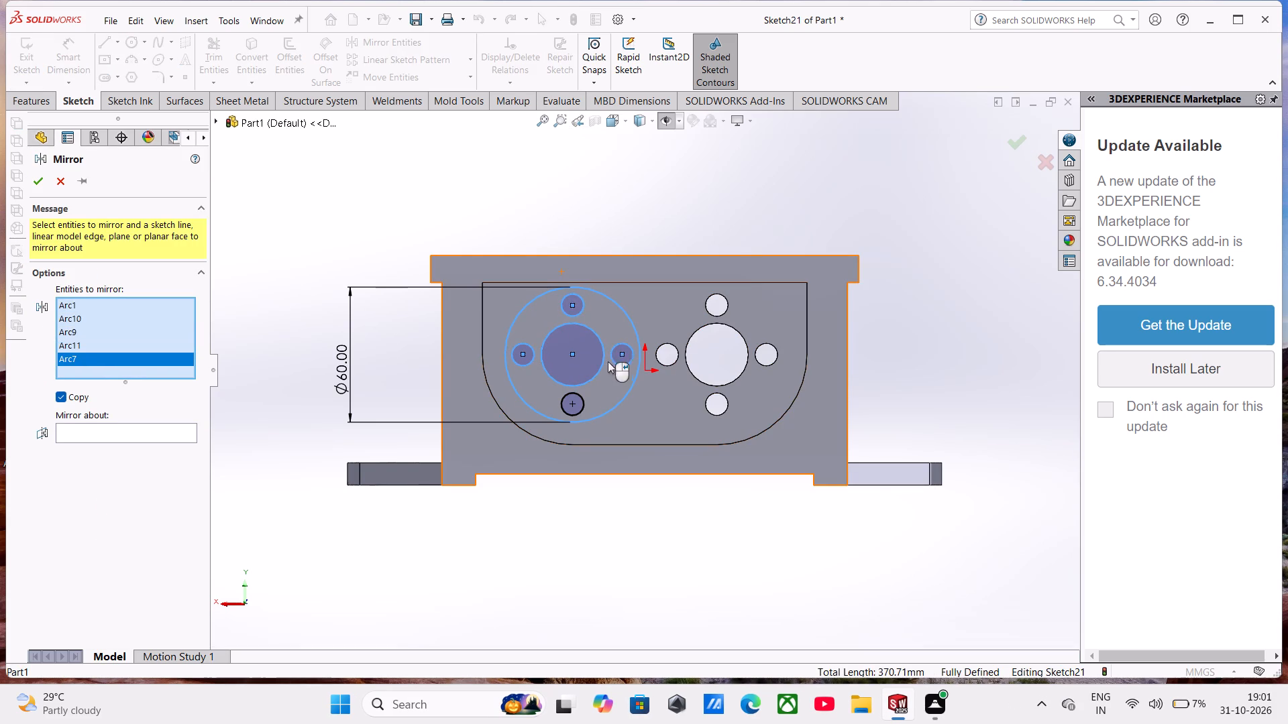
click(582, 394)
click(119, 444)
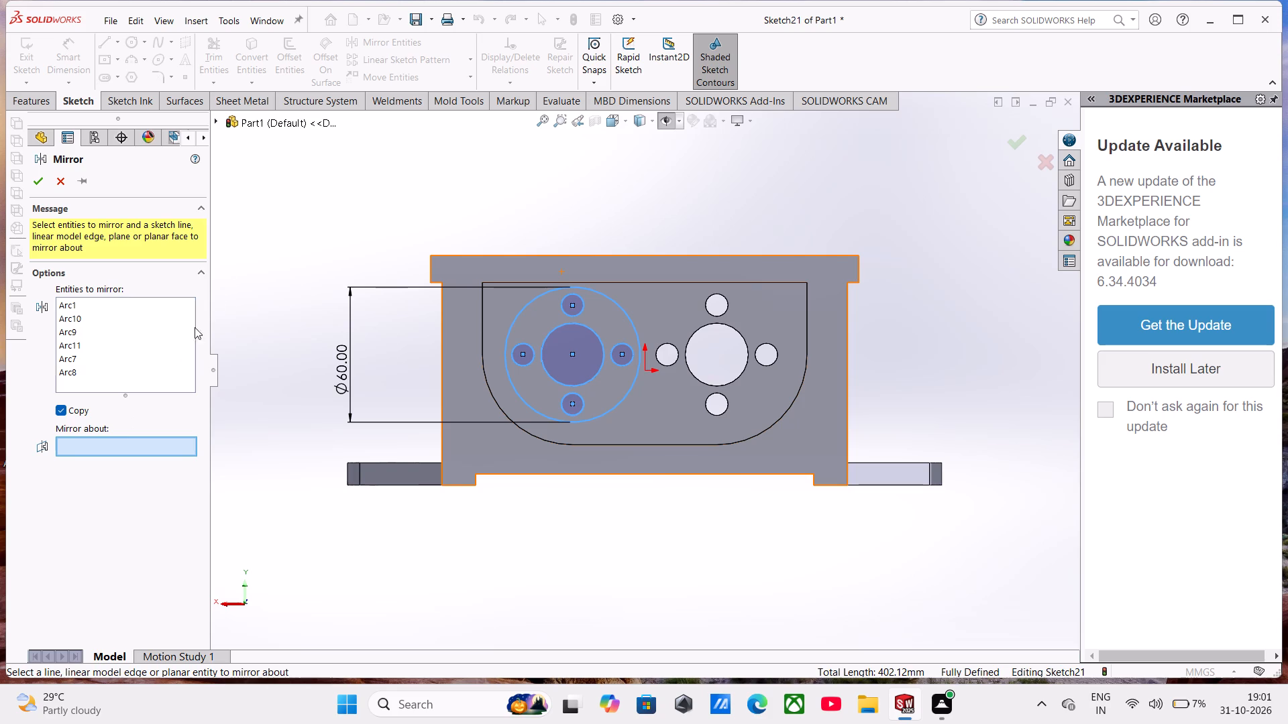
click(217, 118)
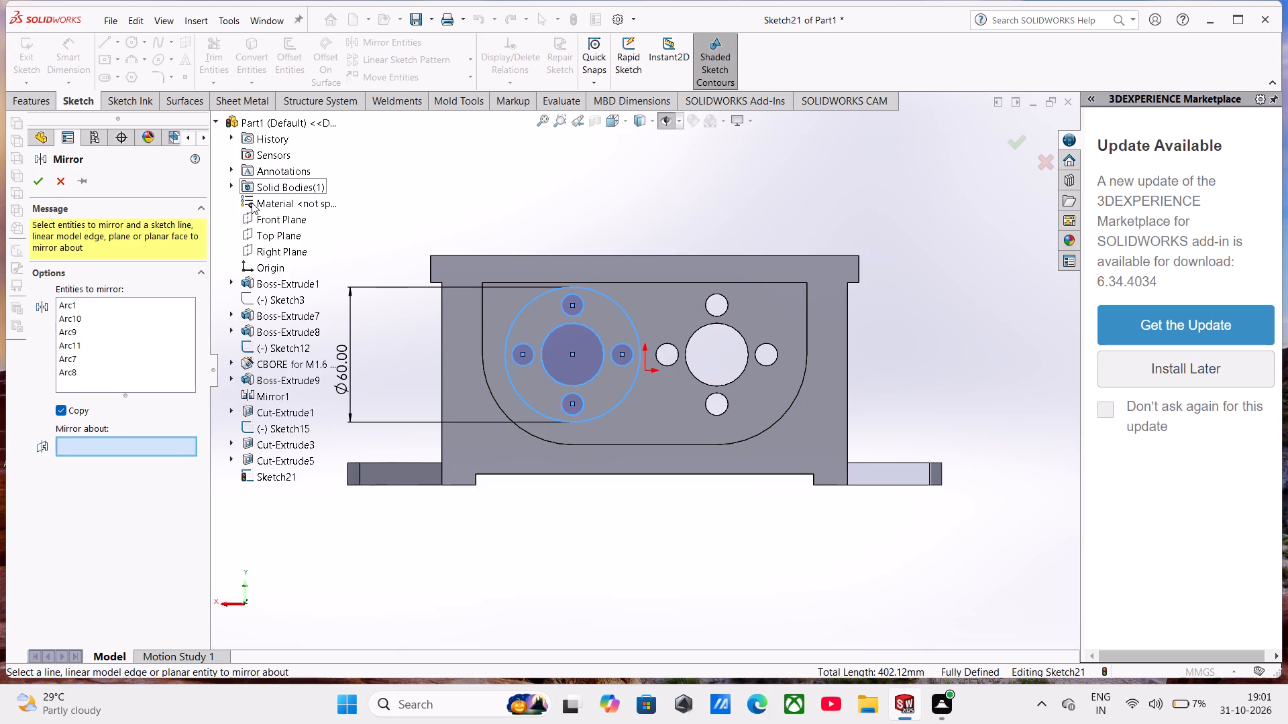
click(262, 248)
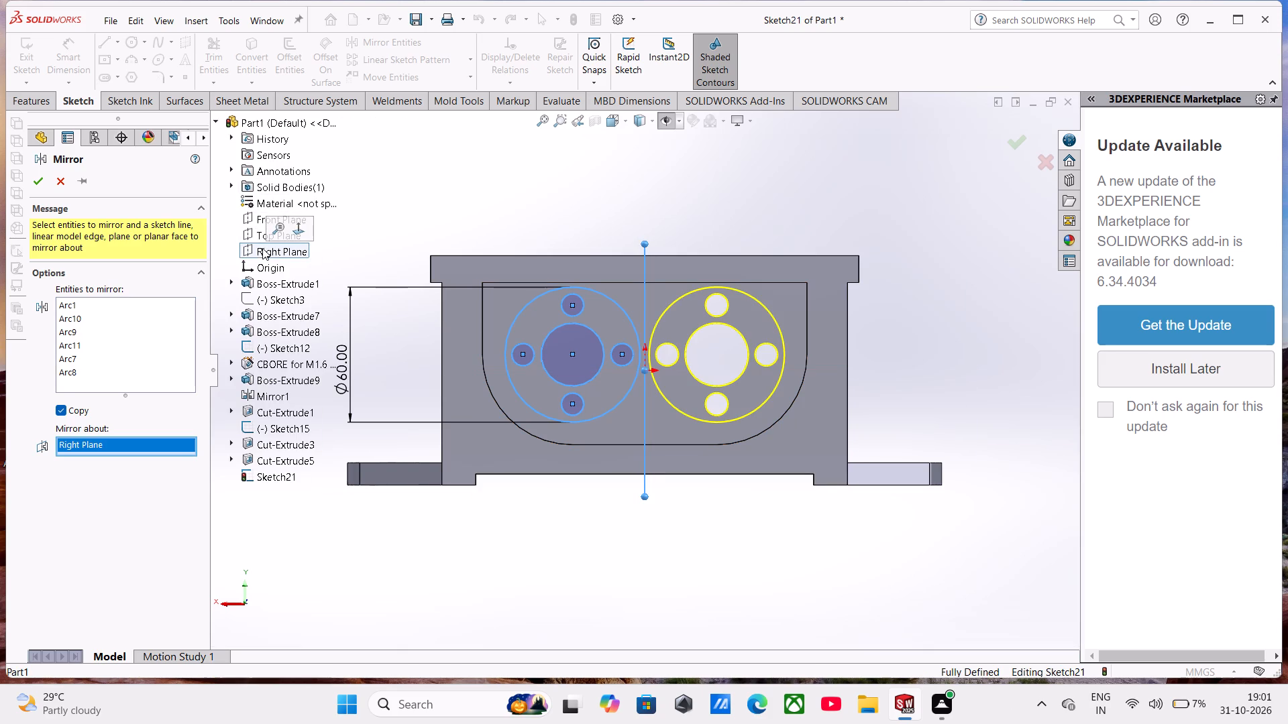
click(27, 183)
click(34, 181)
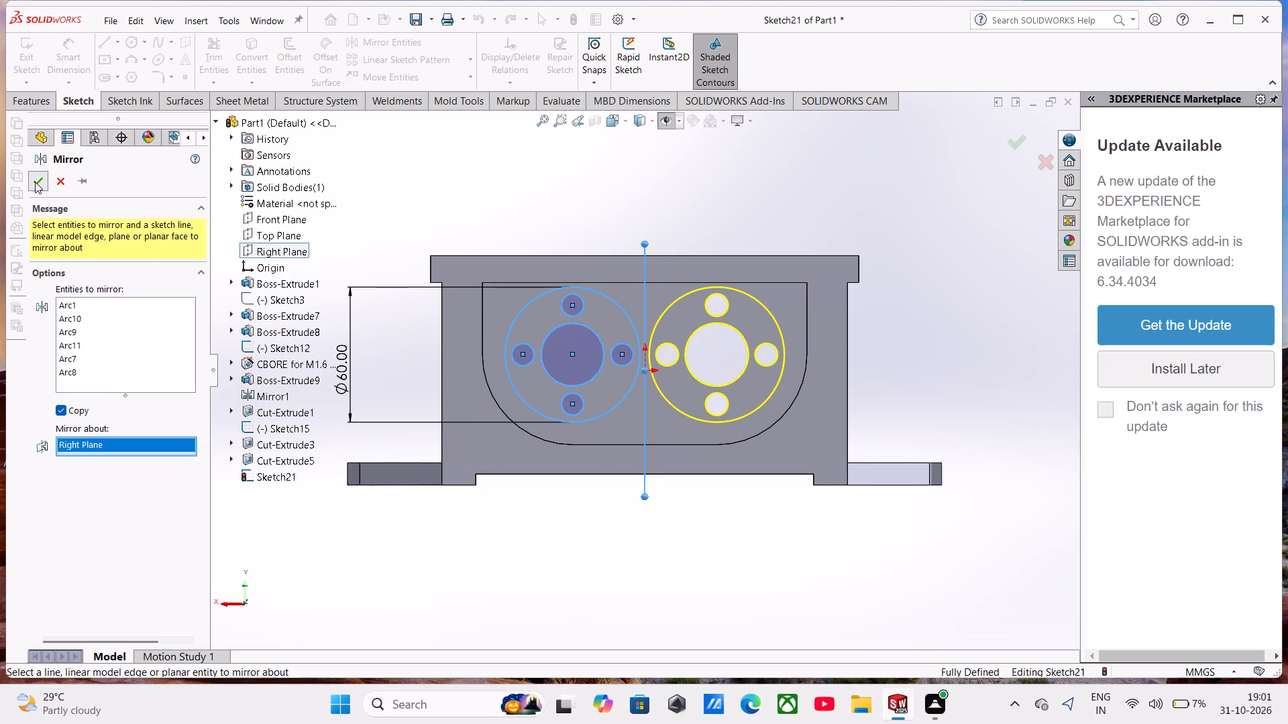
Extrude the two 60 mm ring profiles with their bore and small-hole openings 5 mm into the pocket as merged bosses.
click(22, 93)
click(28, 81)
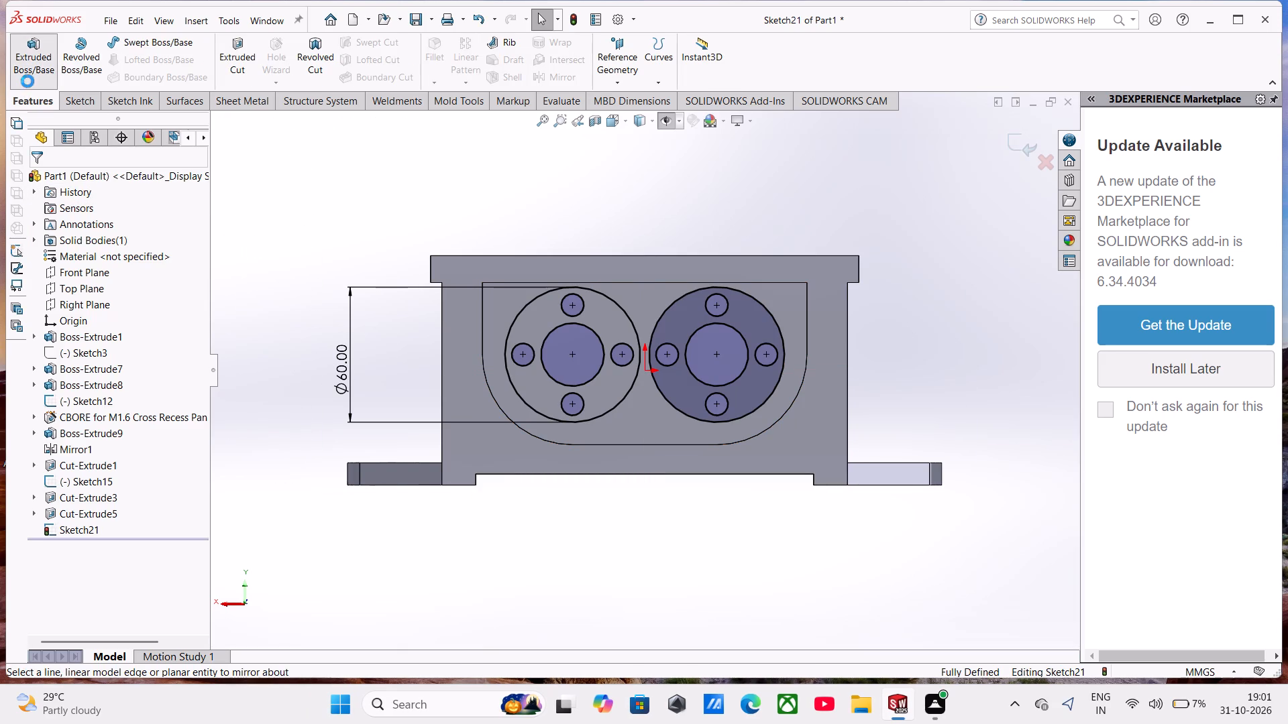
middle_drag(760, 462, 688, 552)
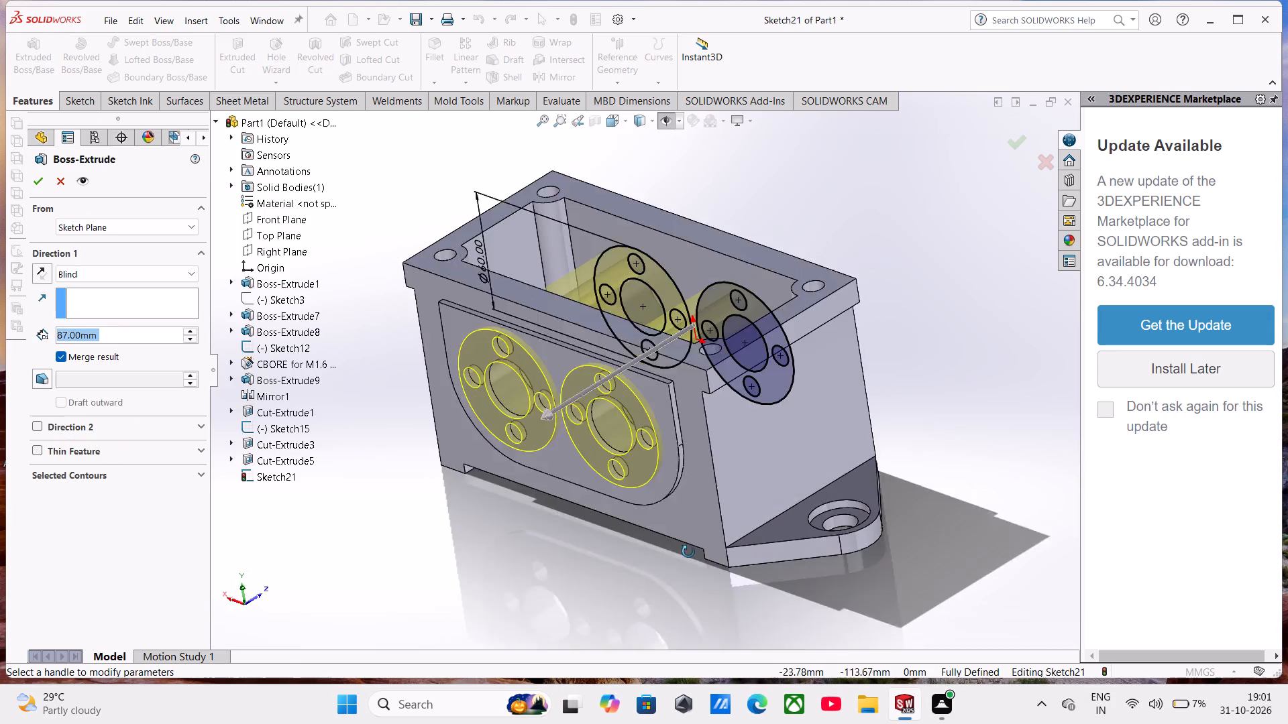
middle_drag(688, 552, 676, 582)
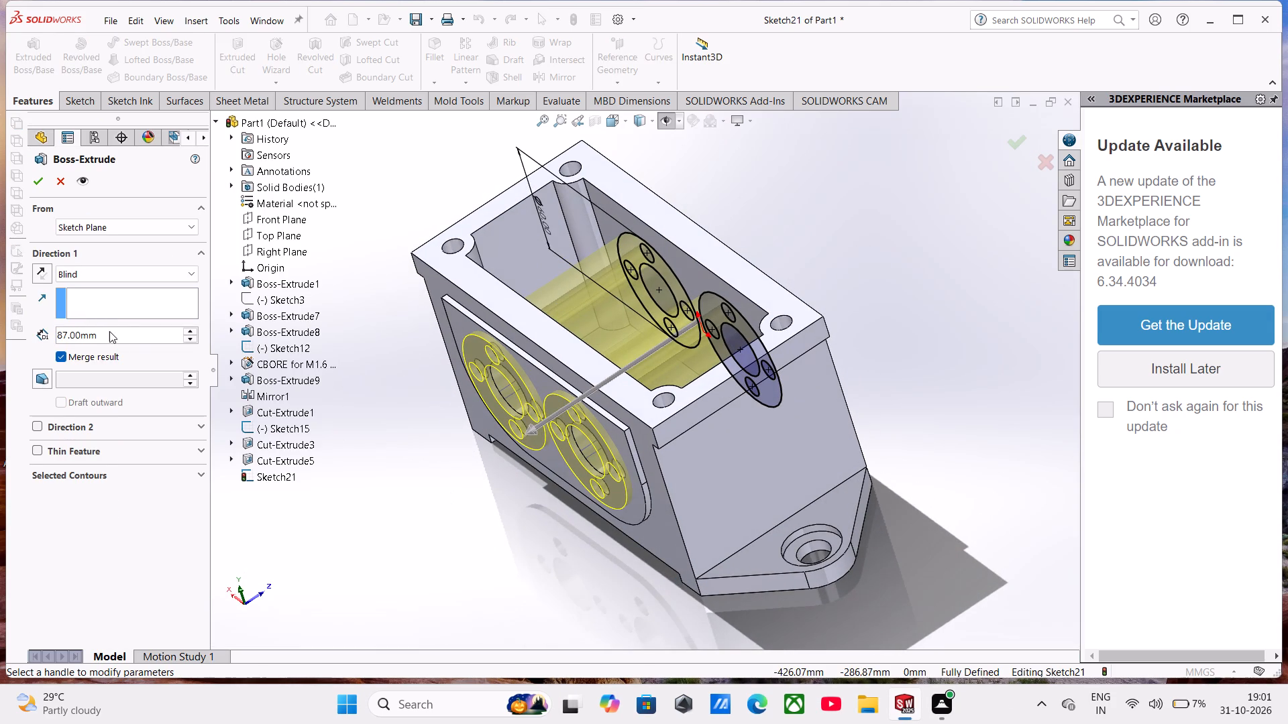
click(115, 337)
drag(113, 337, 19, 337)
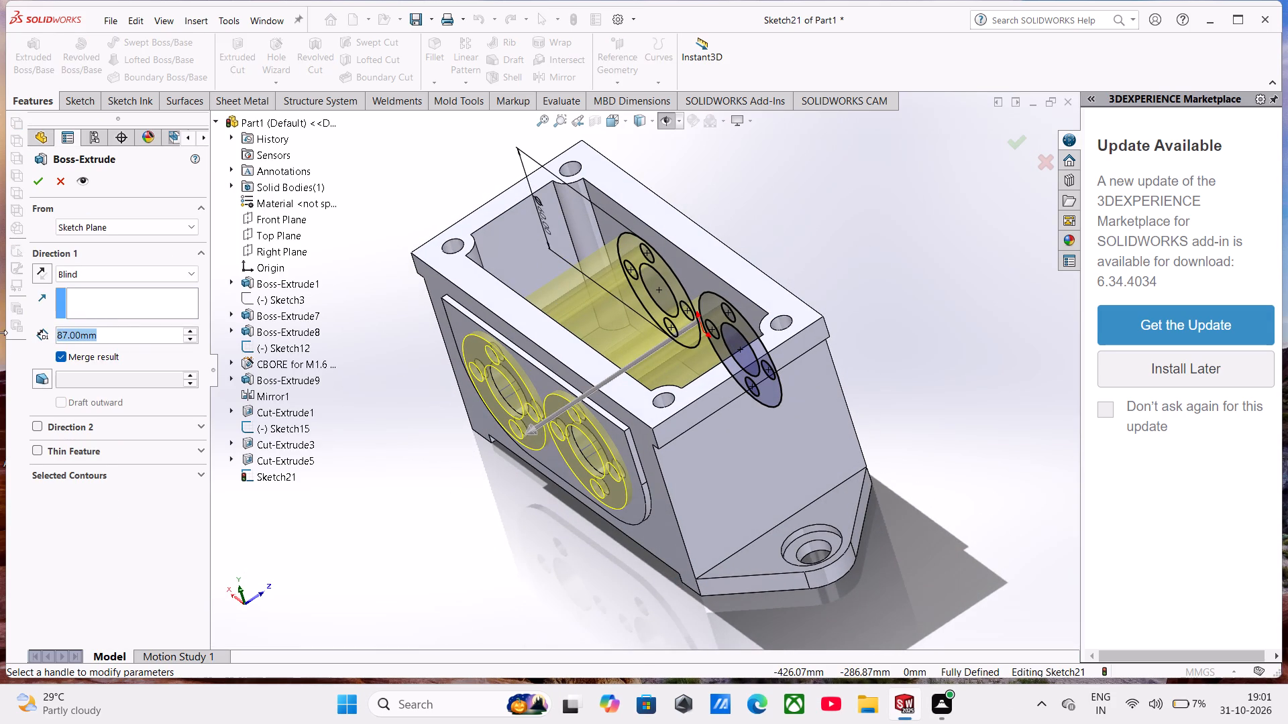
key(5)
click(105, 526)
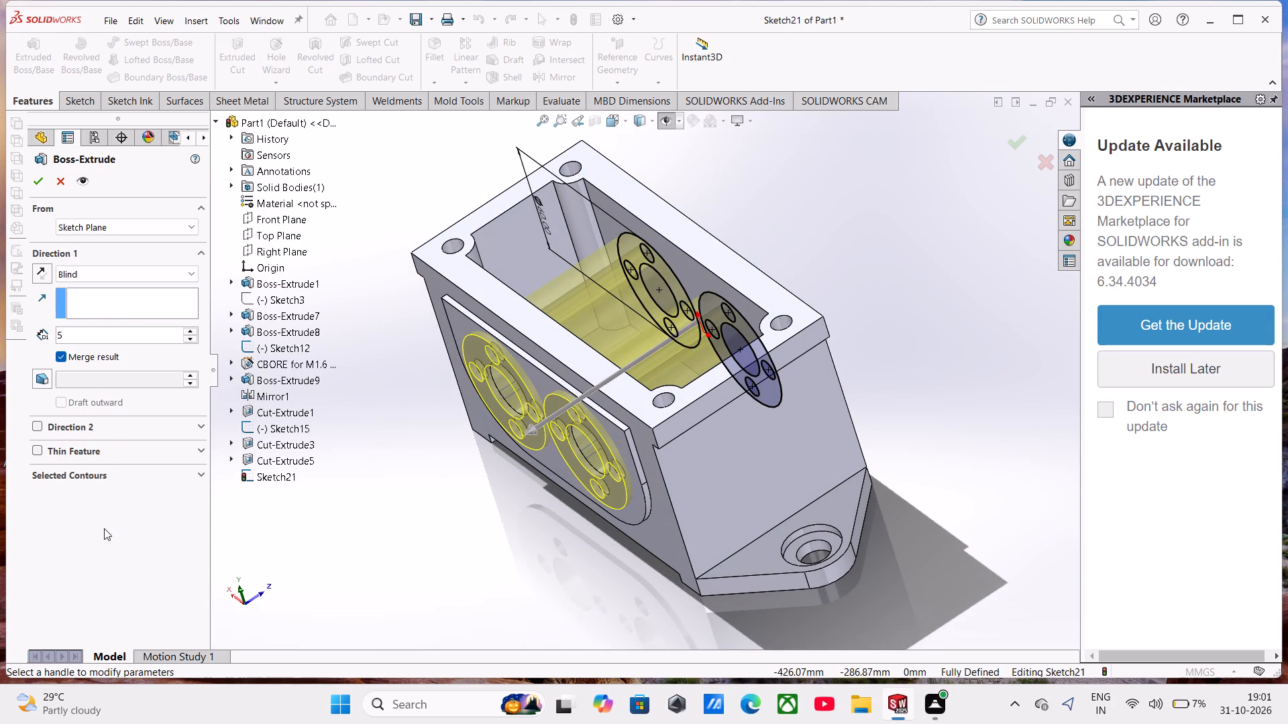
click(36, 265)
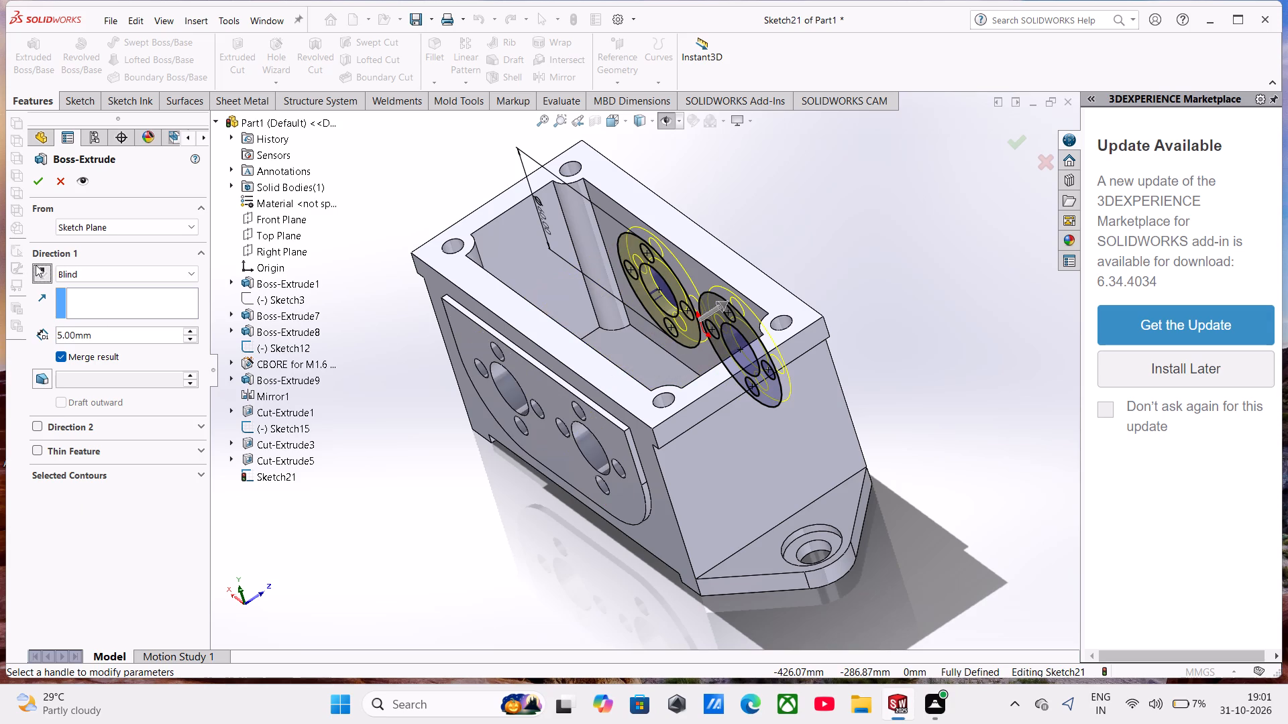
click(44, 275)
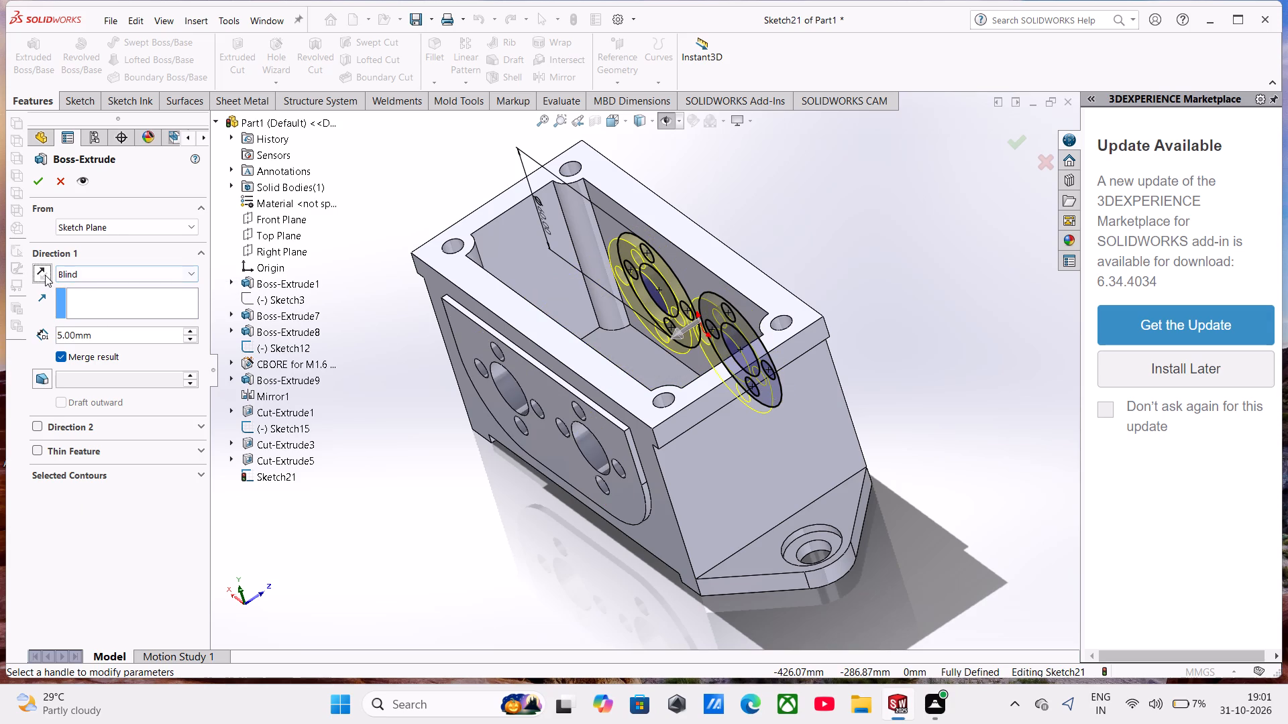
click(38, 174)
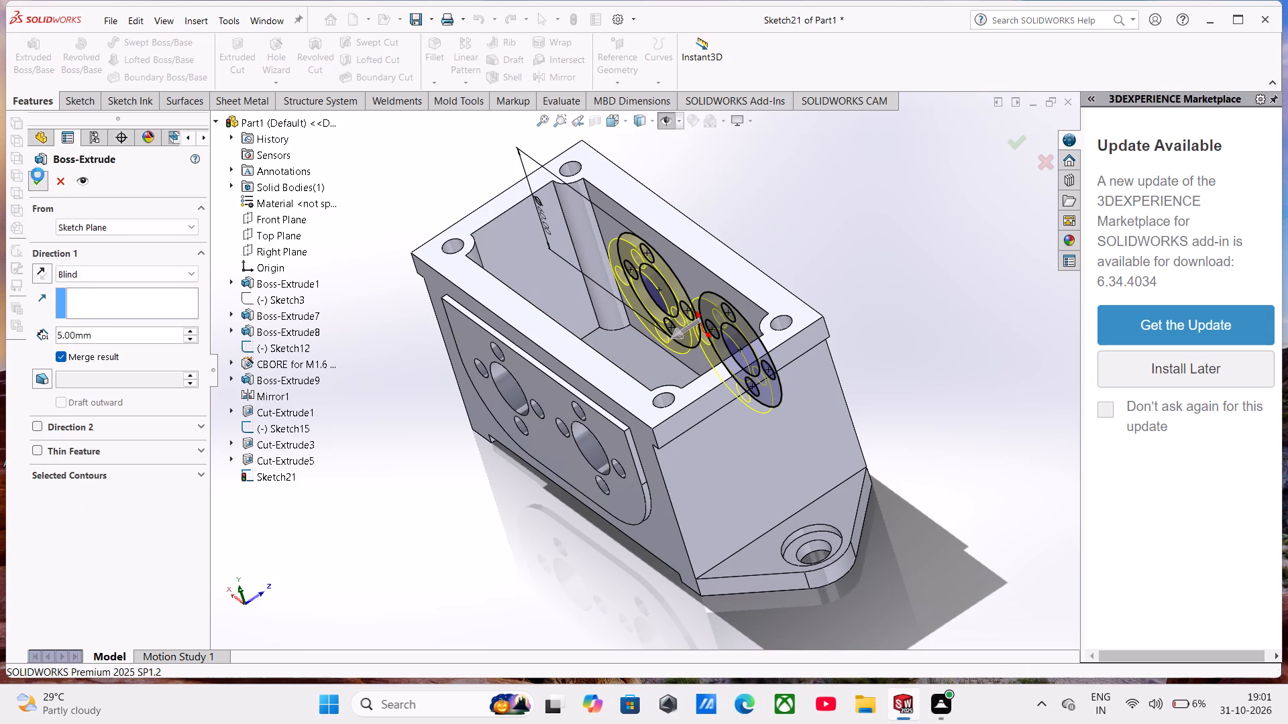
click(657, 378)
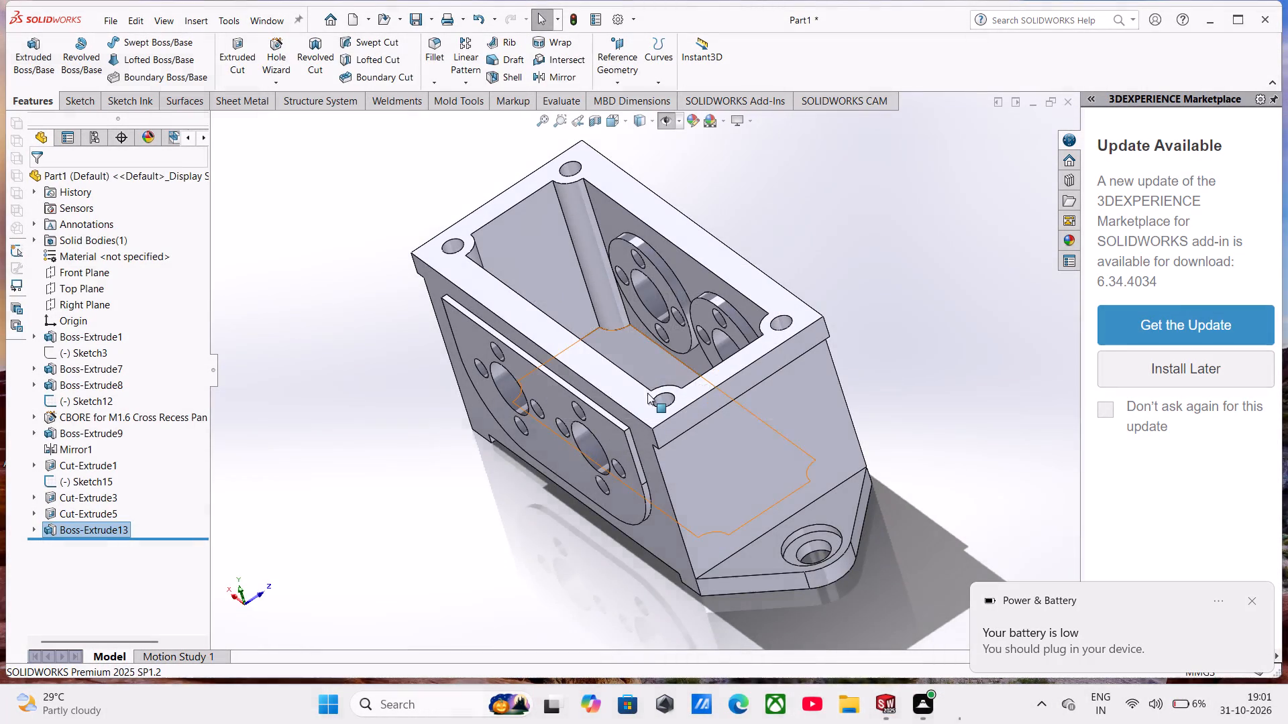
Mirror the new 5 mm boss feature about the Front Plane onto the pocket's opposite inner long wall.
middle_drag(531, 467, 610, 351)
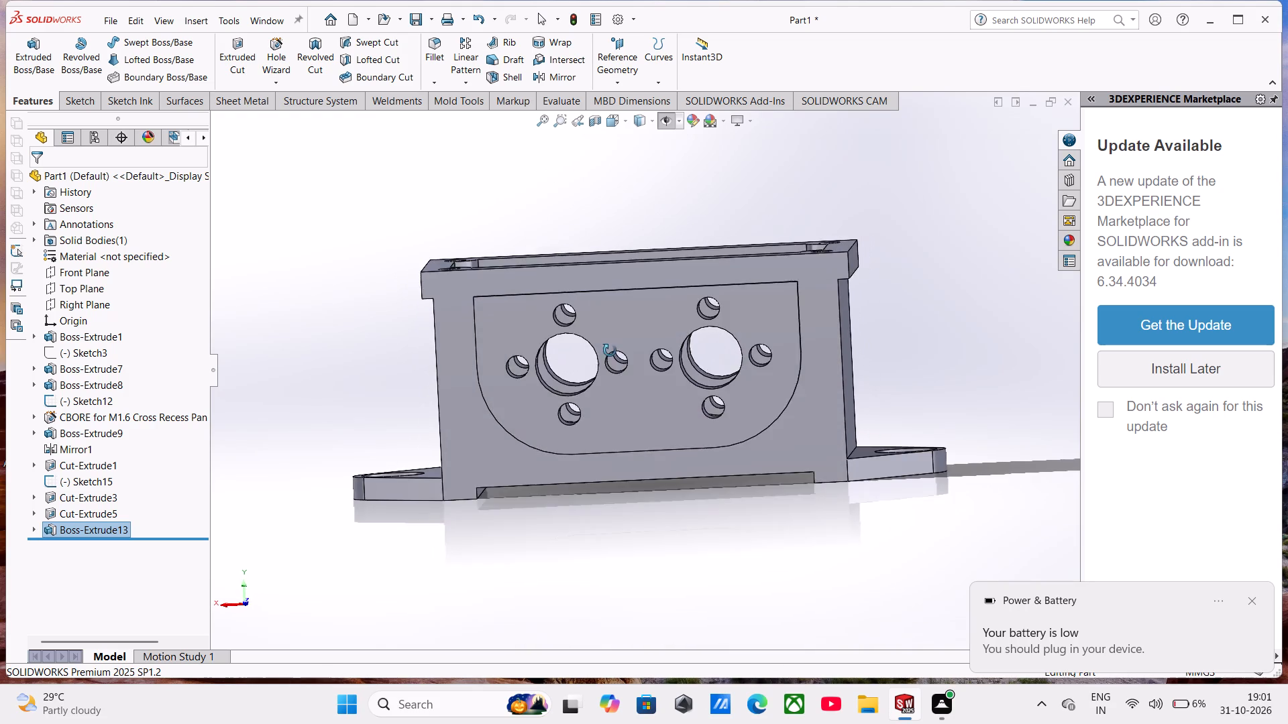
middle_drag(610, 351, 592, 353)
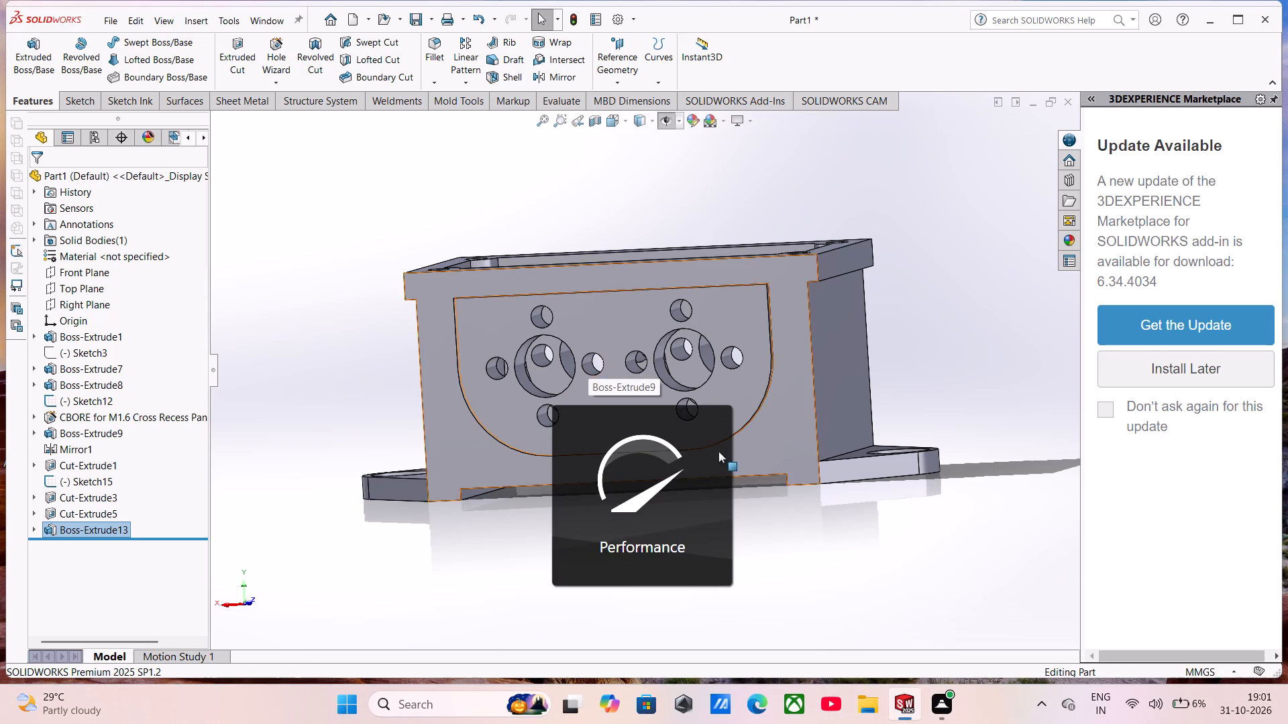
middle_drag(891, 430, 859, 555)
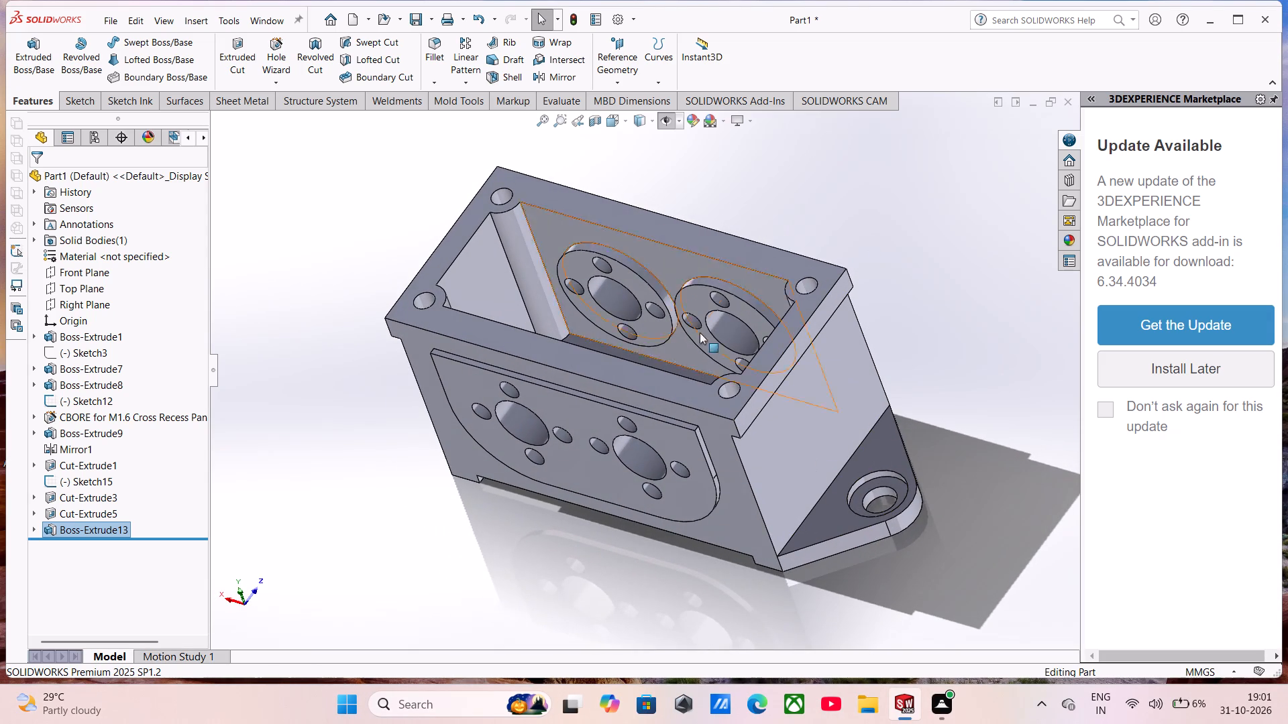
click(549, 74)
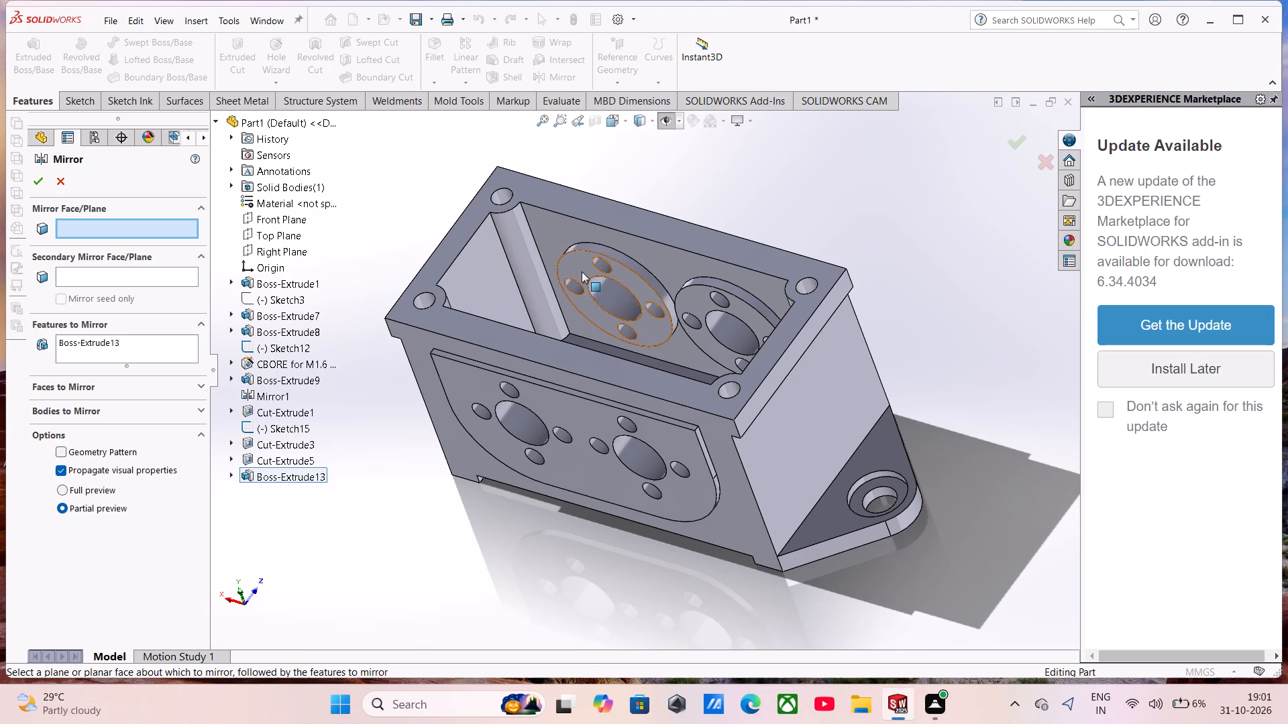
click(70, 347)
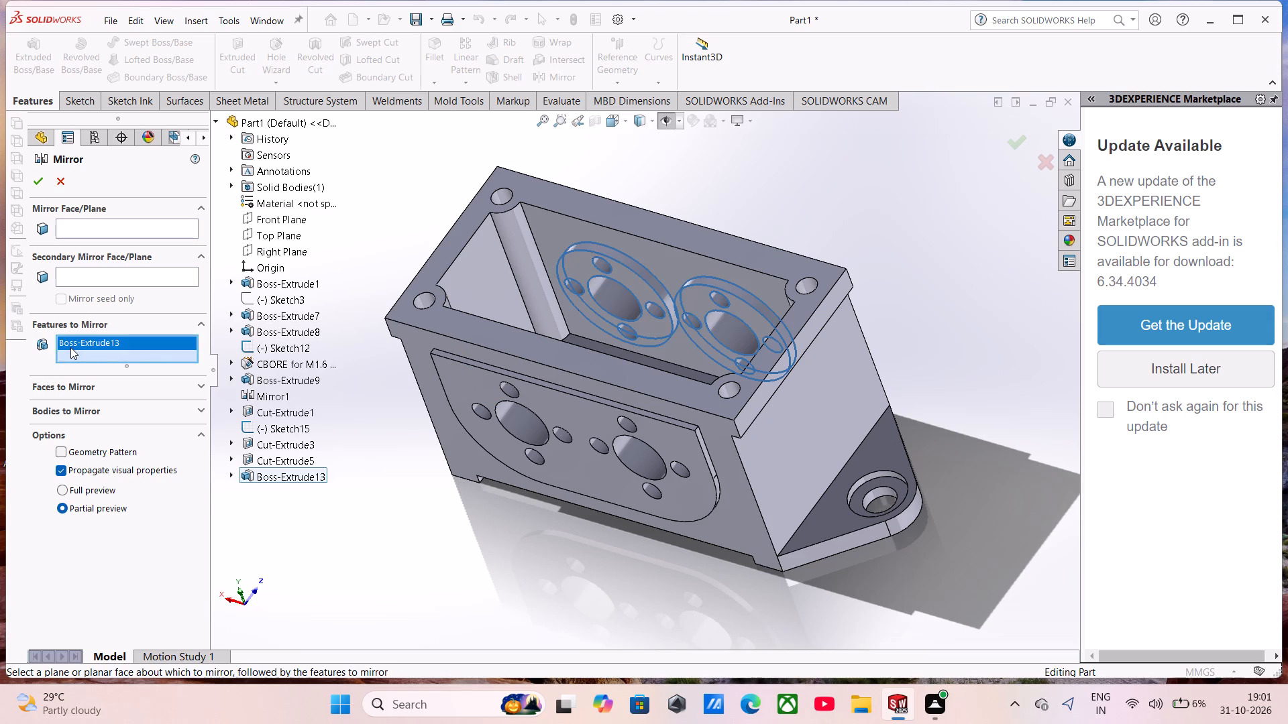
right_click(70, 348)
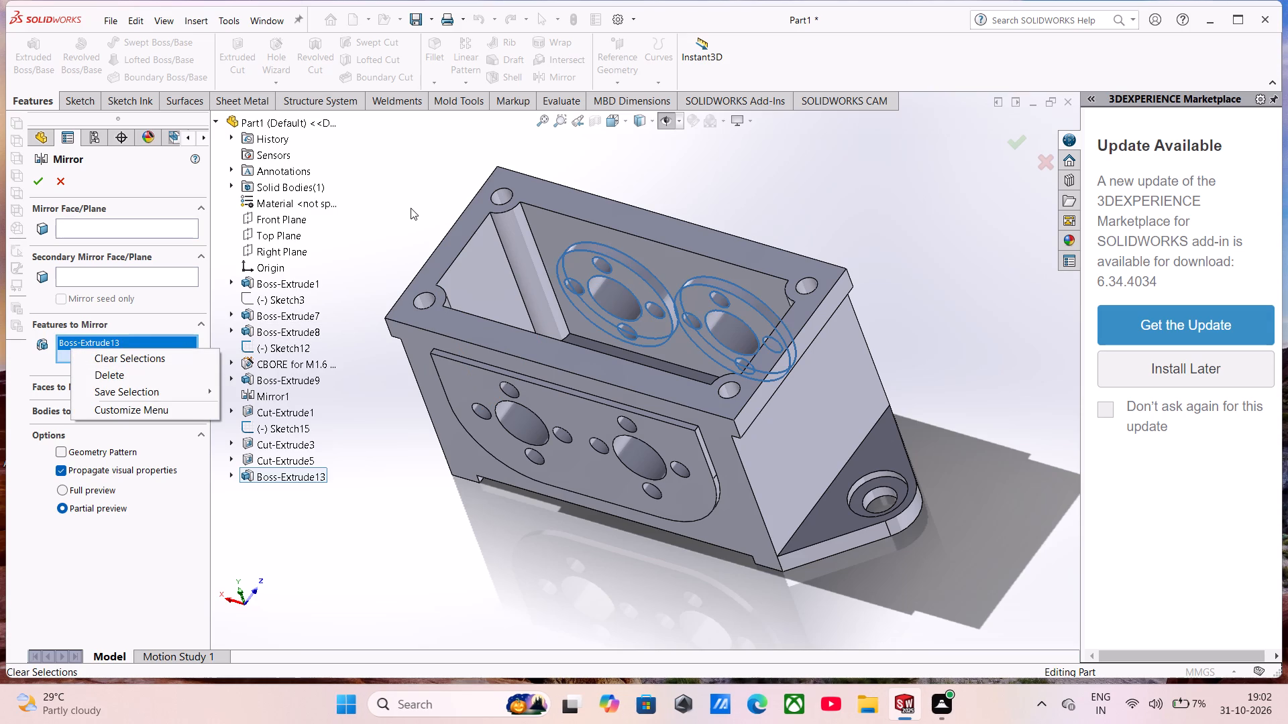
click(411, 208)
click(65, 227)
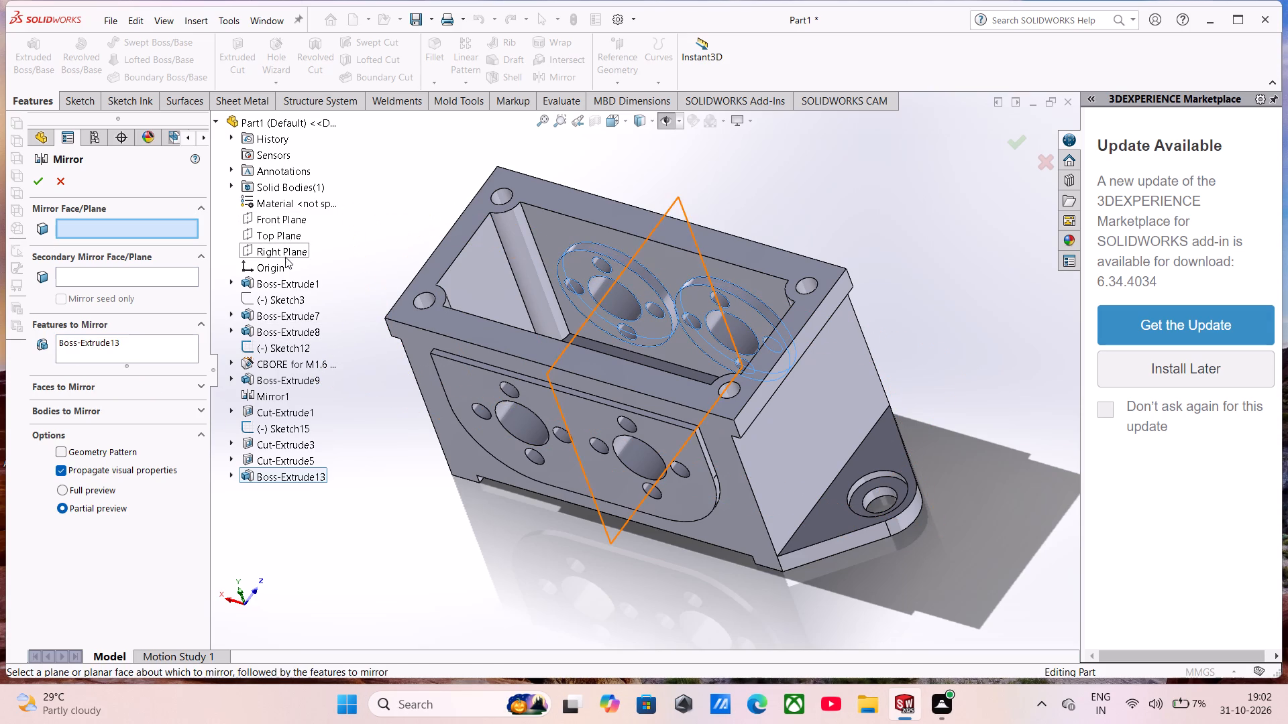
click(275, 224)
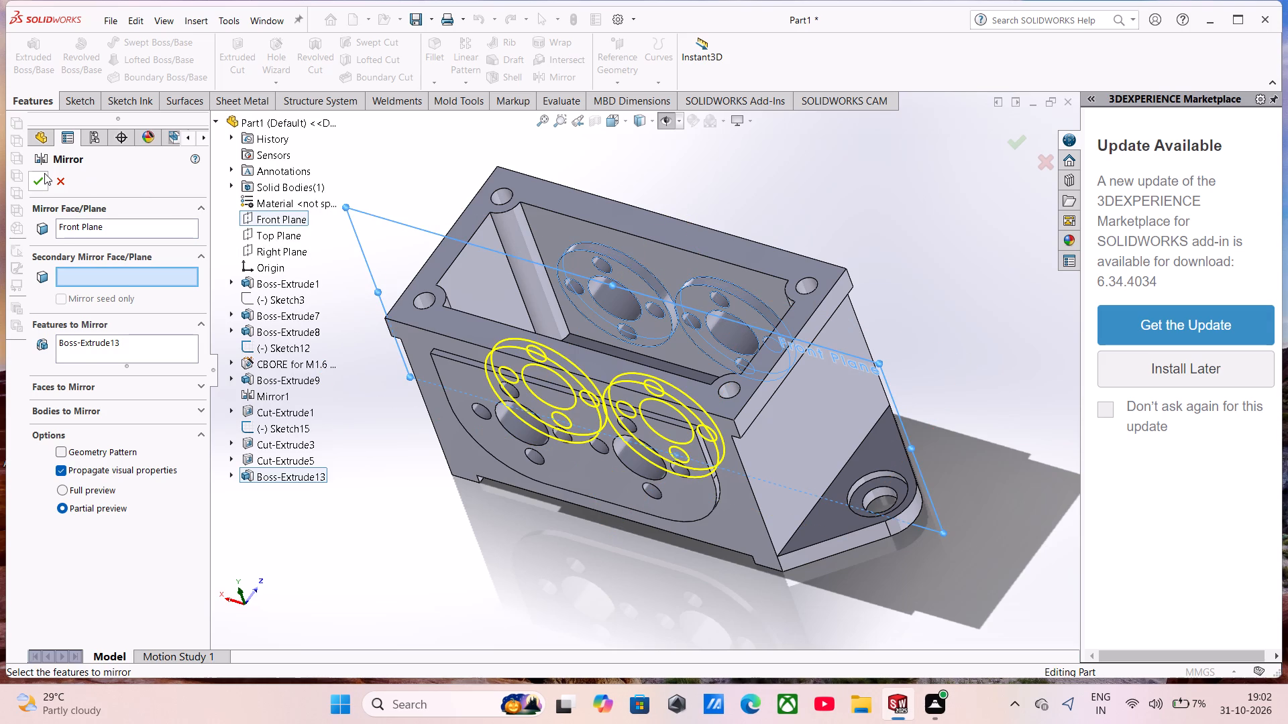
click(44, 173)
Save the part as 1568 in the WORK FROM HOME folder on the Desktop, as a SOLIDWORKS Part.
middle_drag(520, 439, 456, 574)
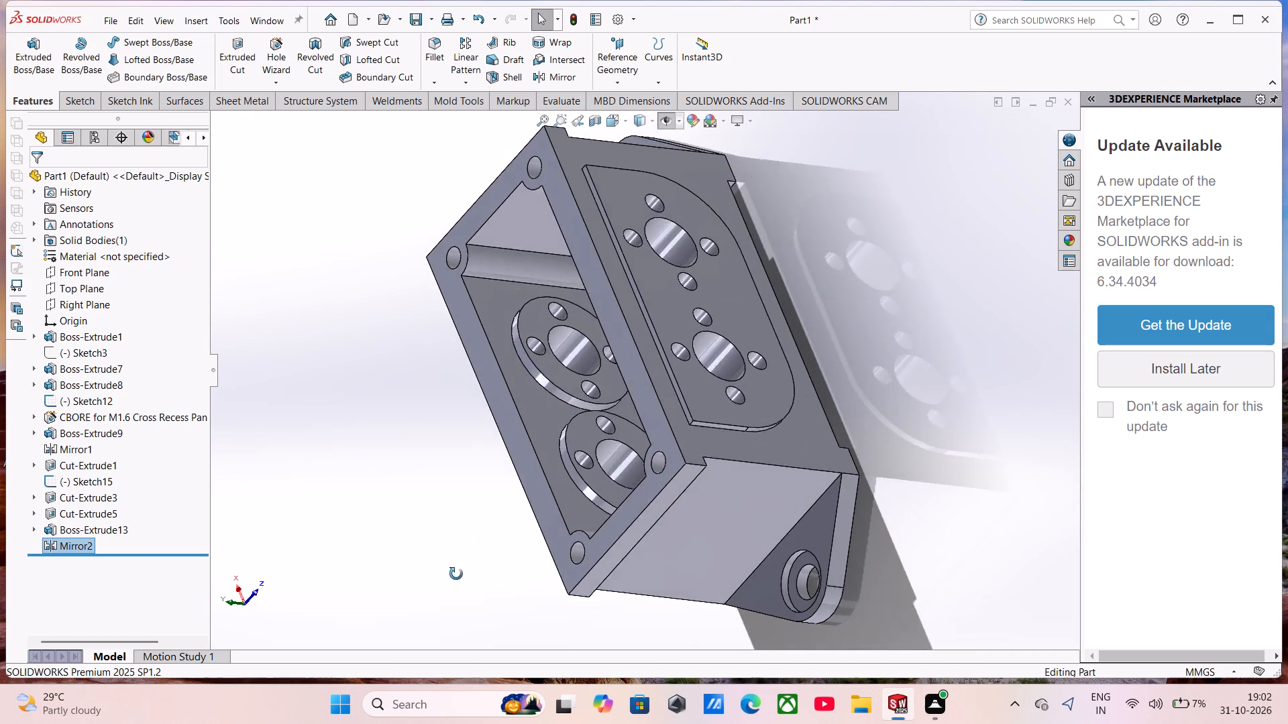
middle_drag(456, 574, 525, 400)
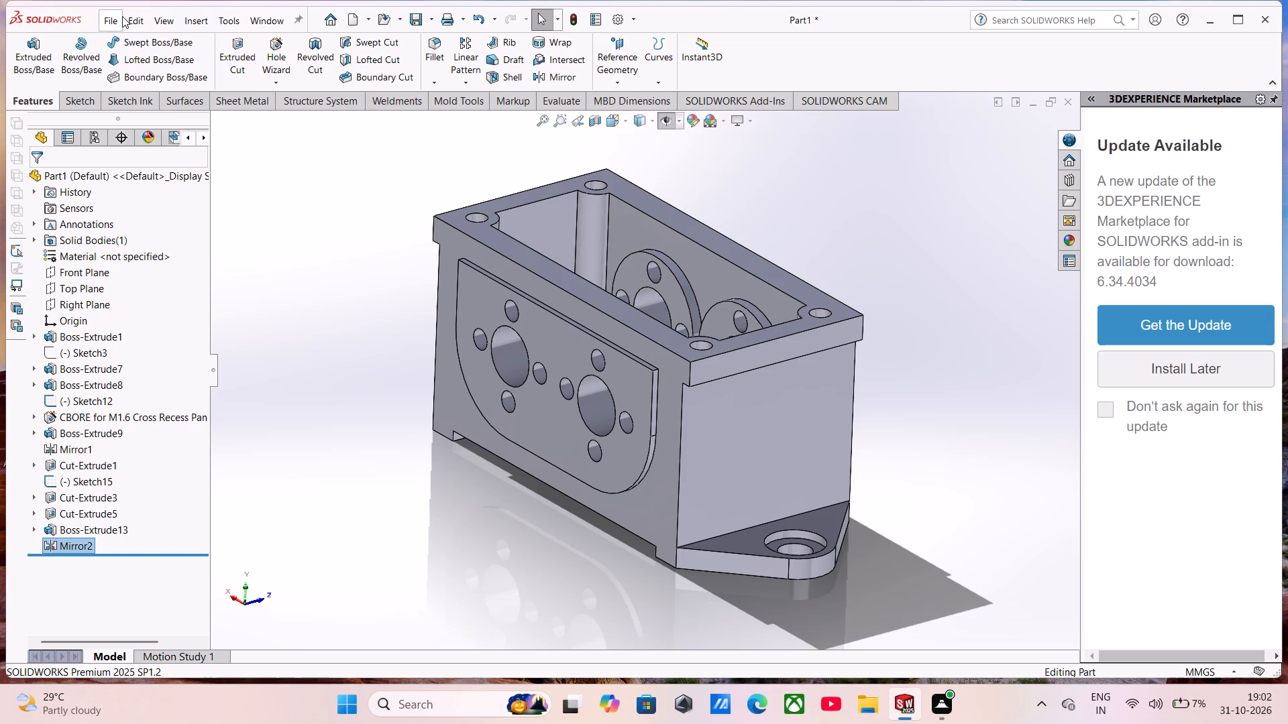
click(121, 16)
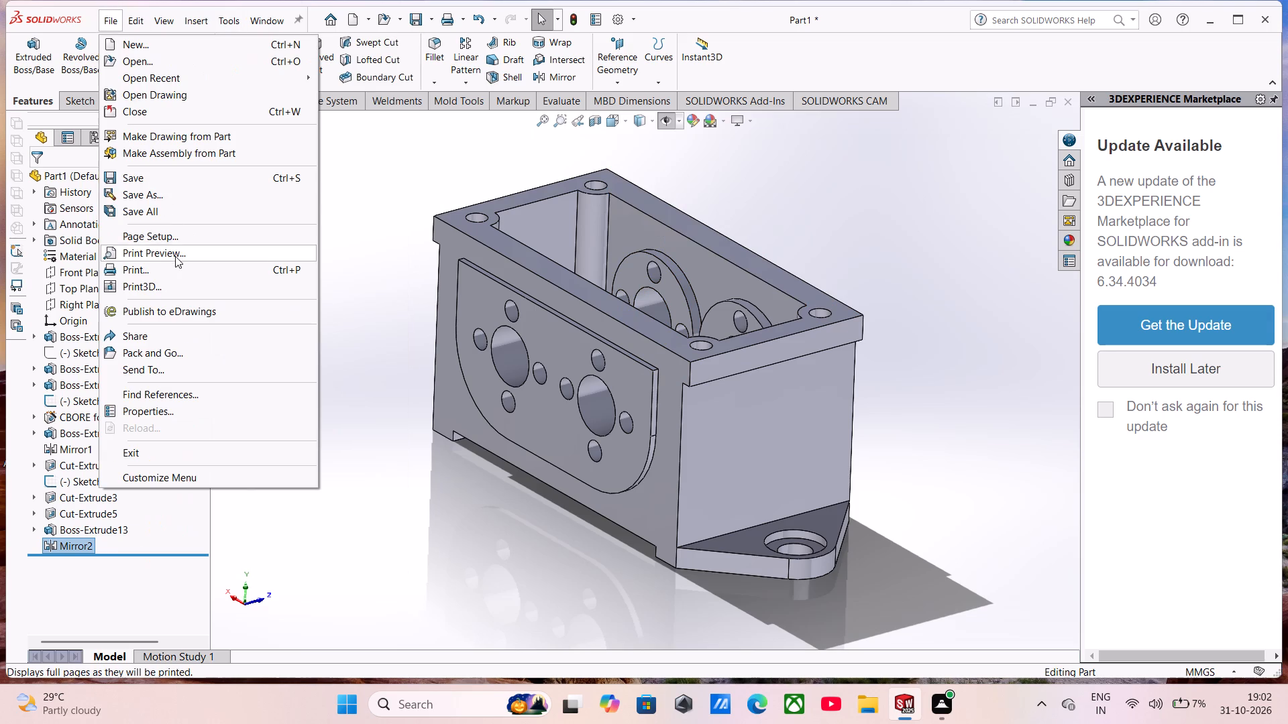
click(165, 191)
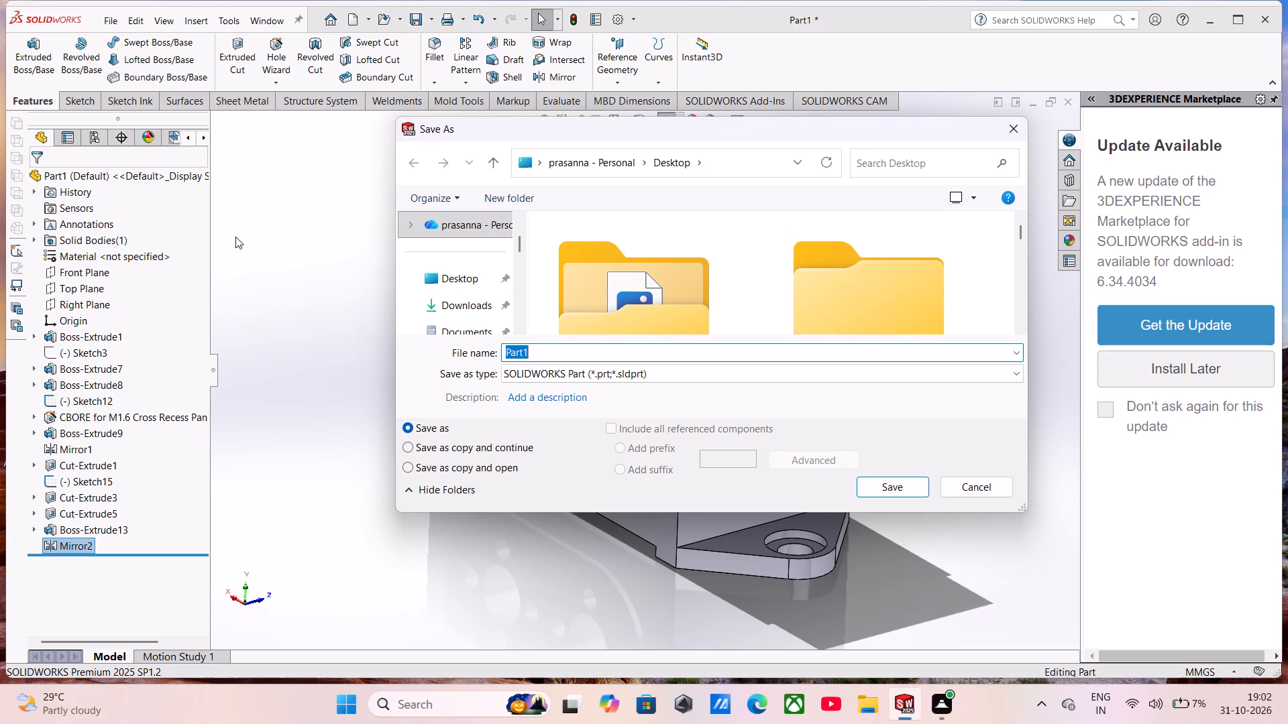
click(480, 279)
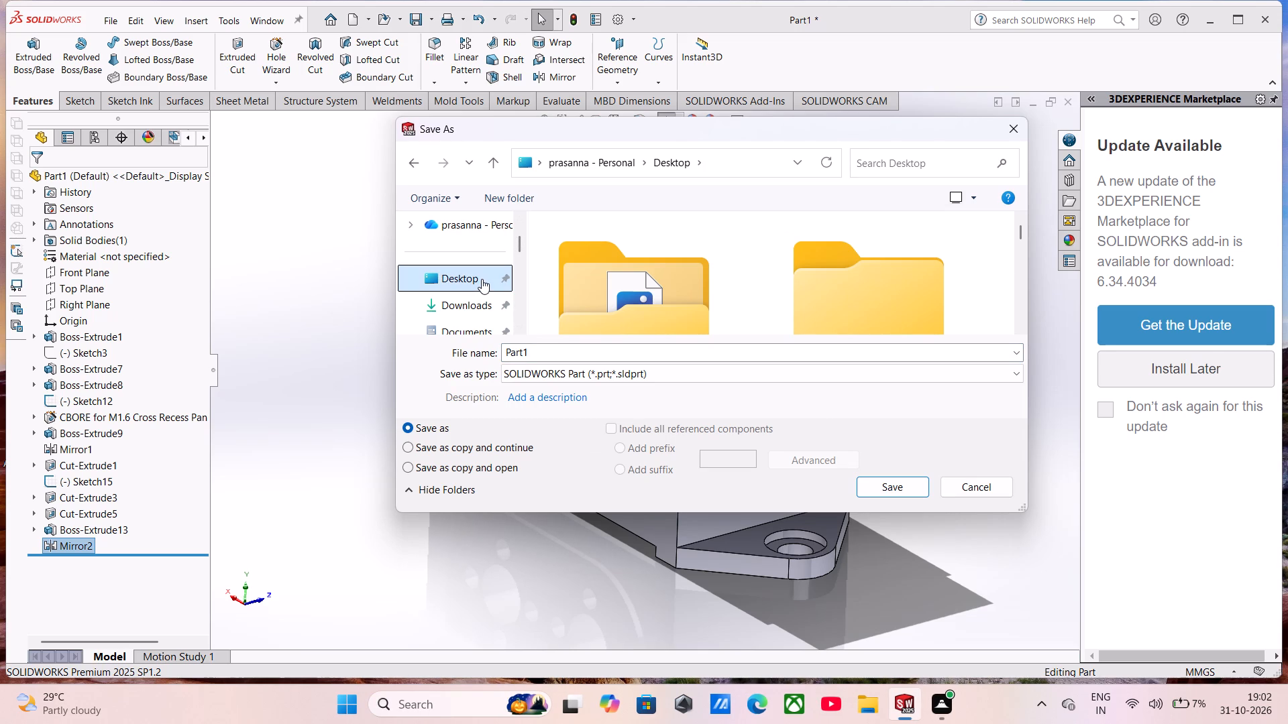
click(482, 279)
scroll(569, 286, down, 2)
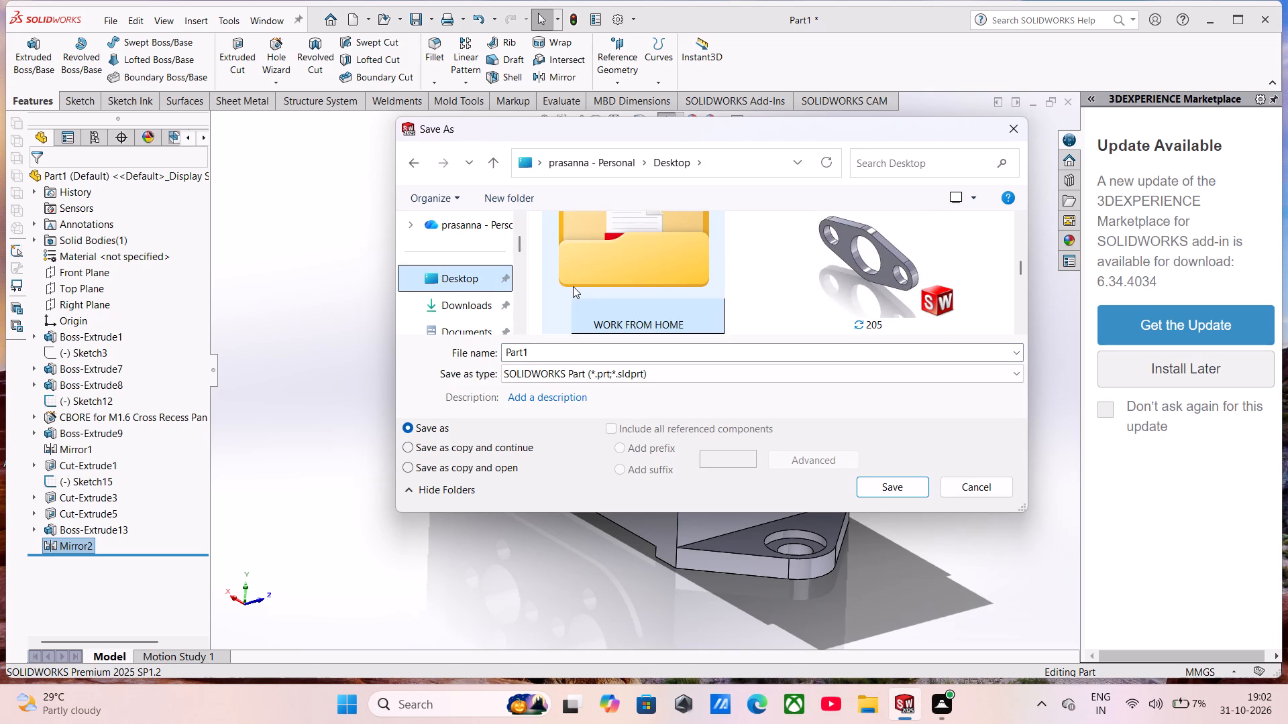
double_click(573, 286)
drag(575, 353, 497, 354)
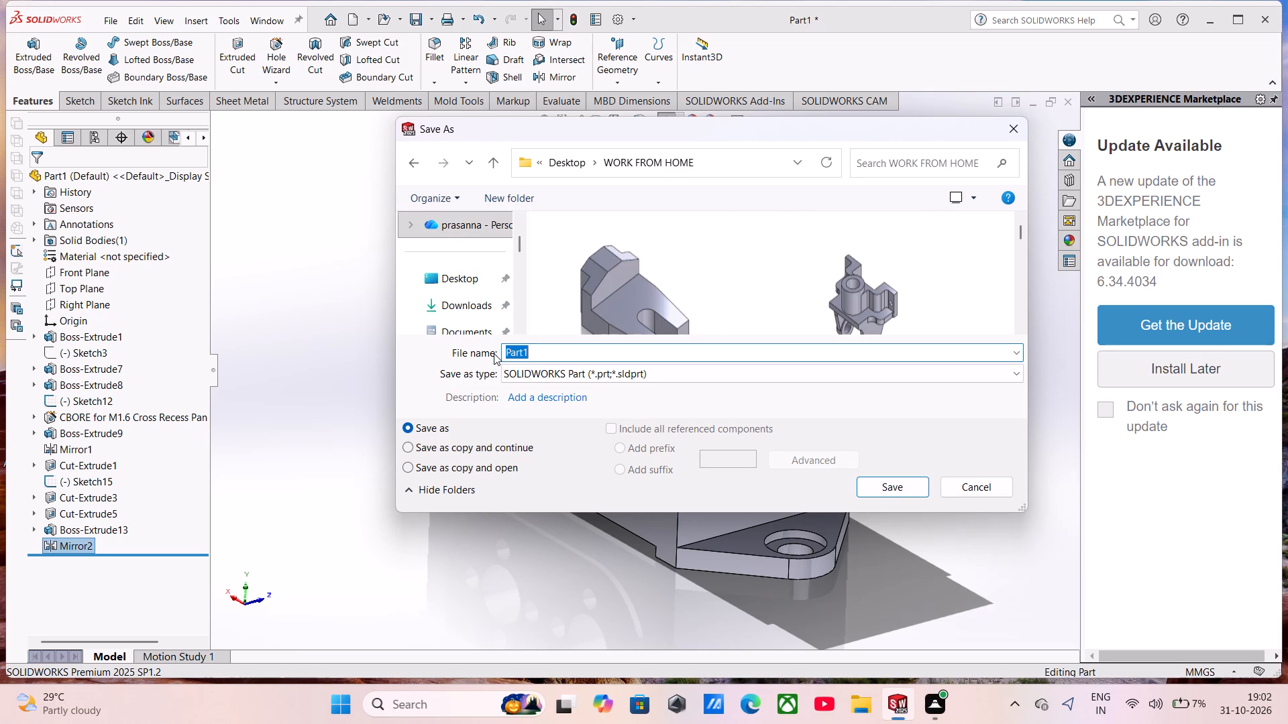
text(1568)
click(881, 489)
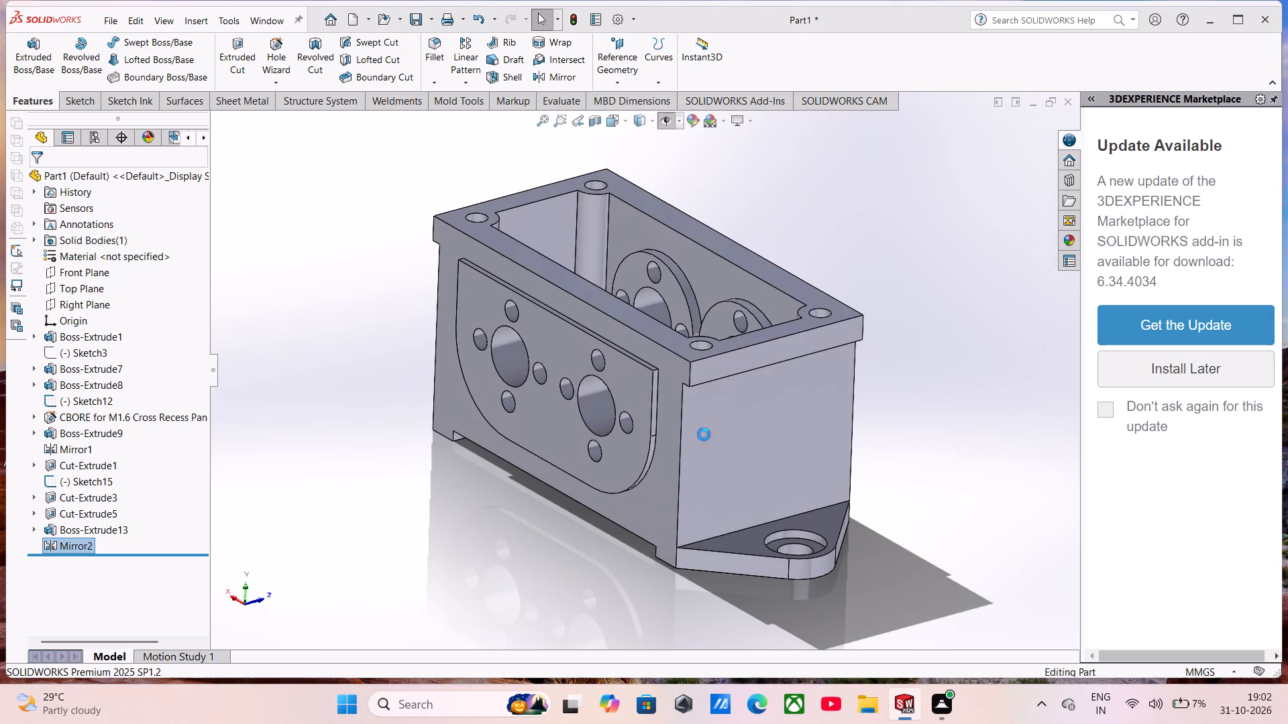
Print the current screen image with Microsoft Print to PDF, saving it as 1568 in the WORK FROM HOME folder.
click(99, 10)
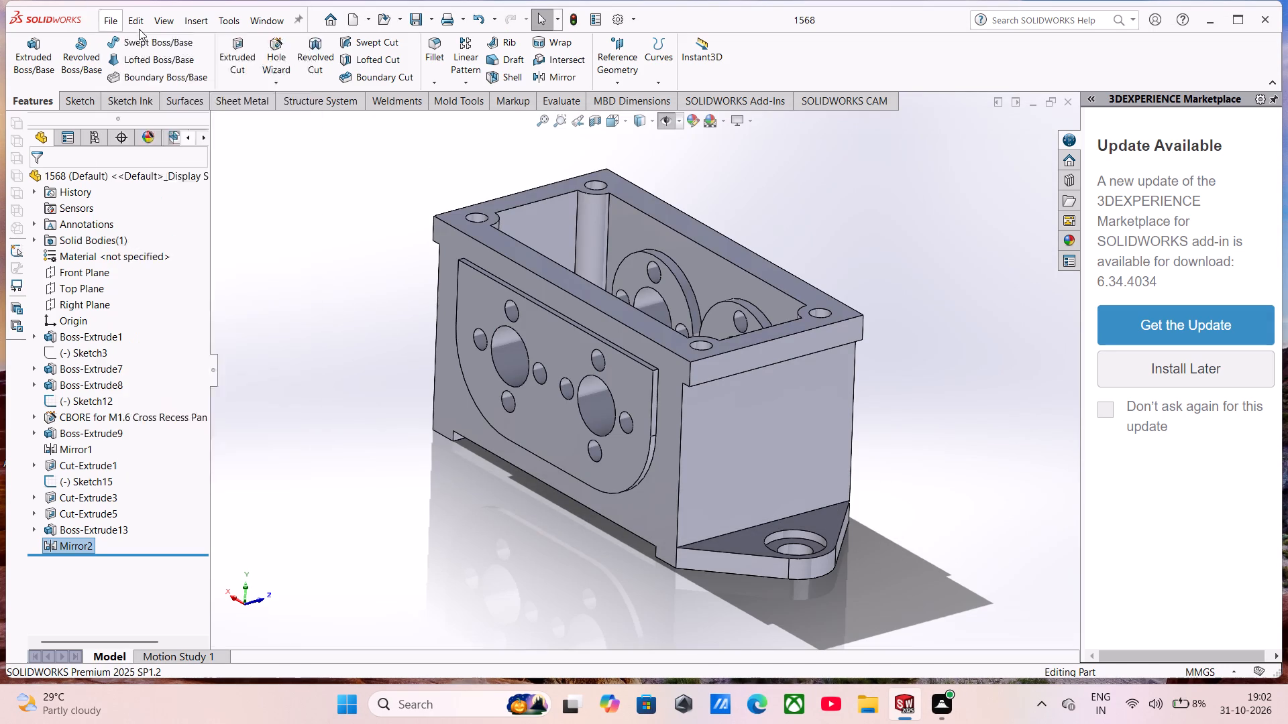
click(443, 18)
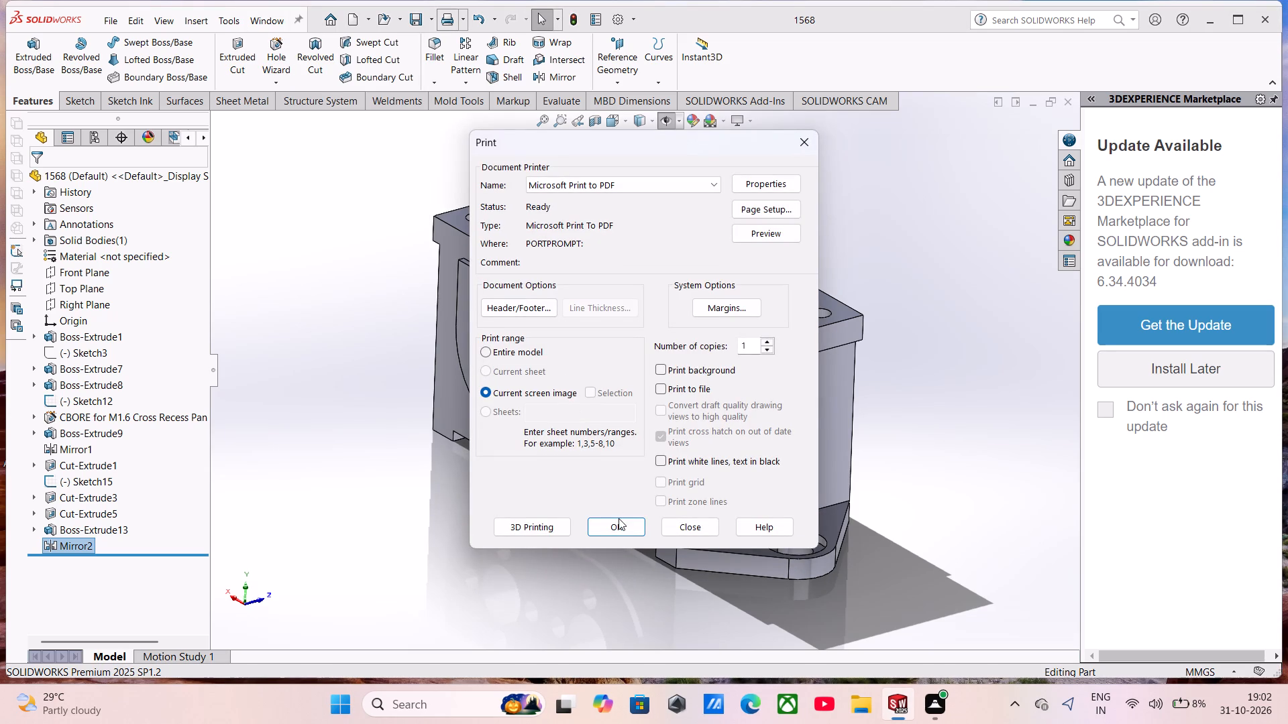
click(619, 520)
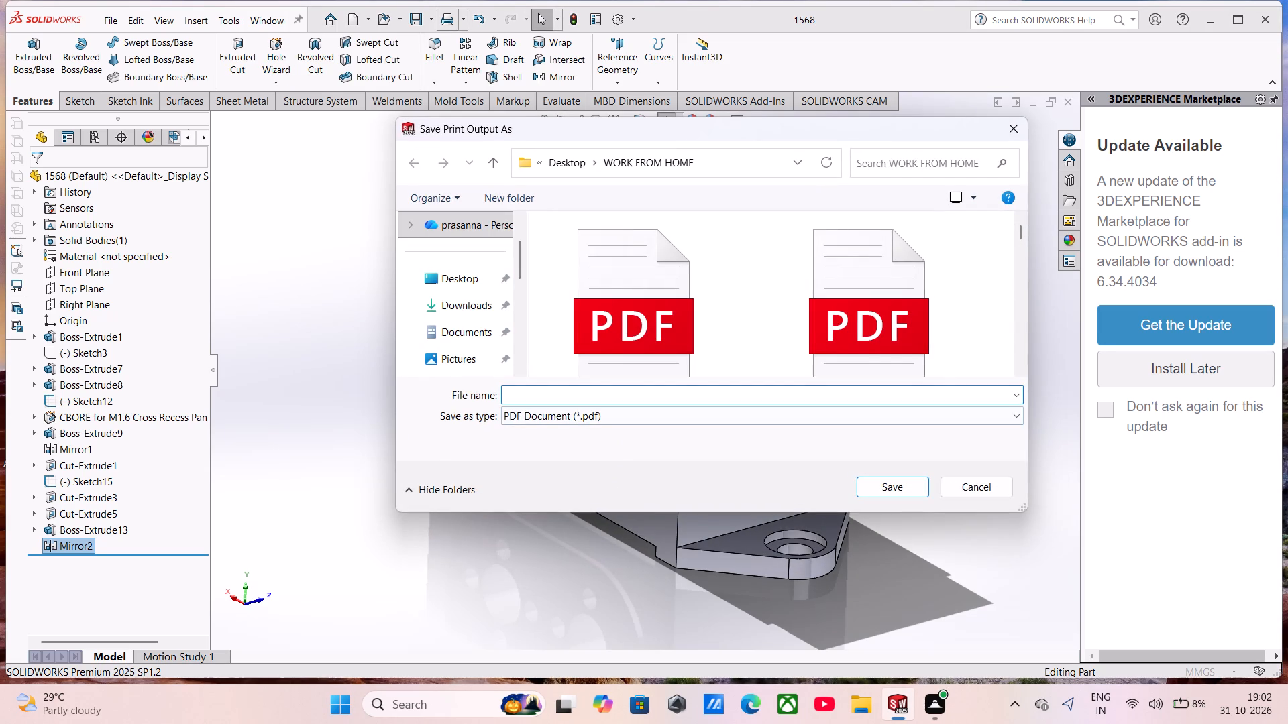
text(1568)
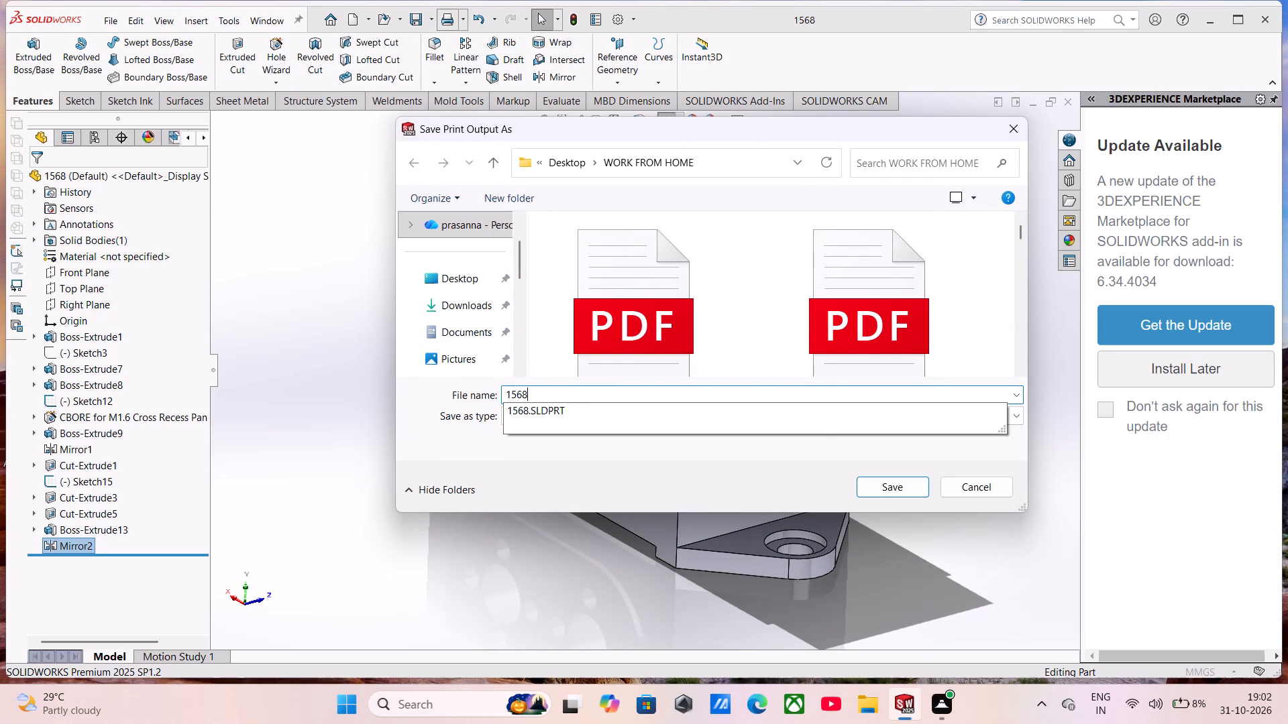
click(865, 483)
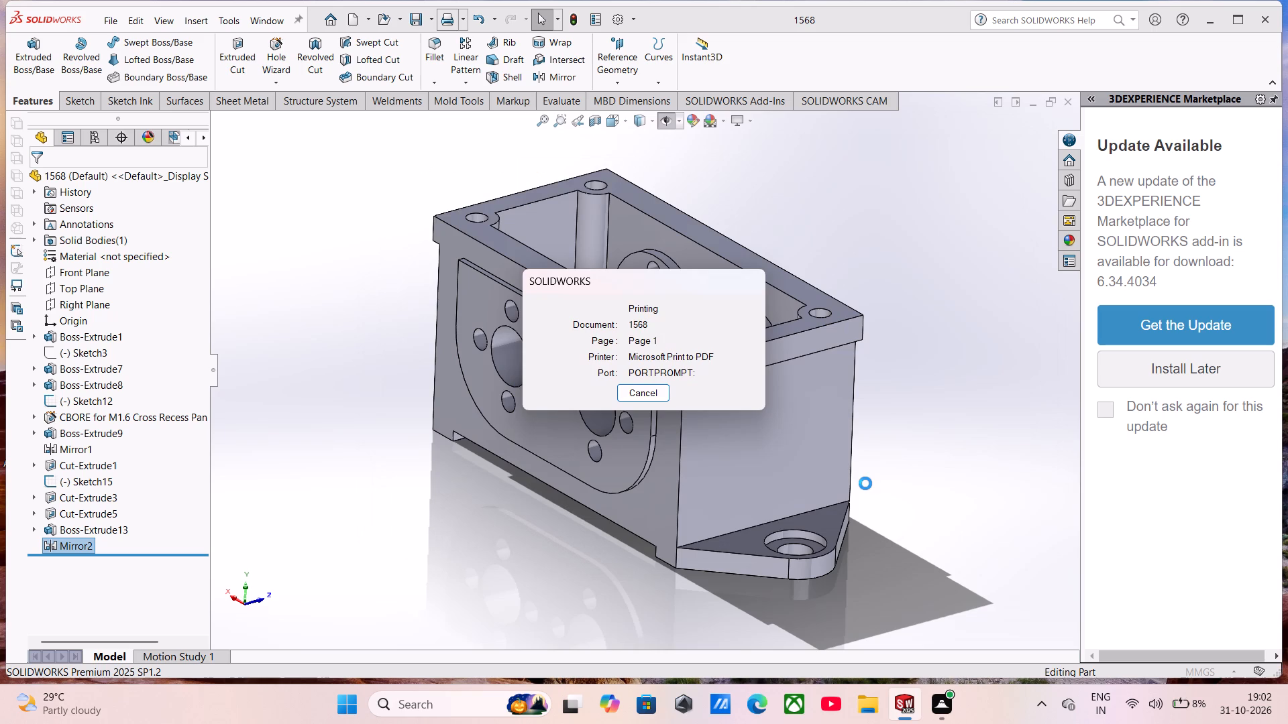